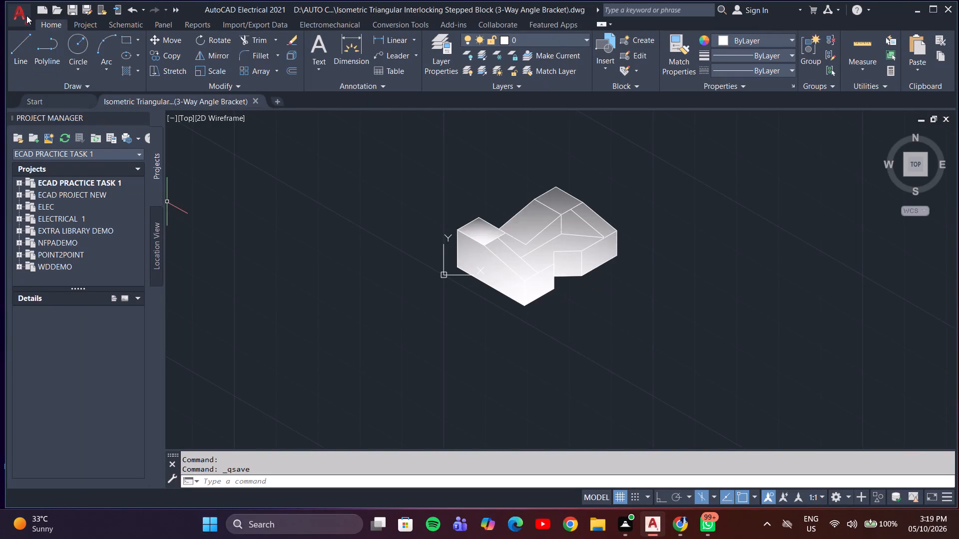
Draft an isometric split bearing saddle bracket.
Create a new blank drawing alongside the open isometric block drawing.
left_click(277, 102)
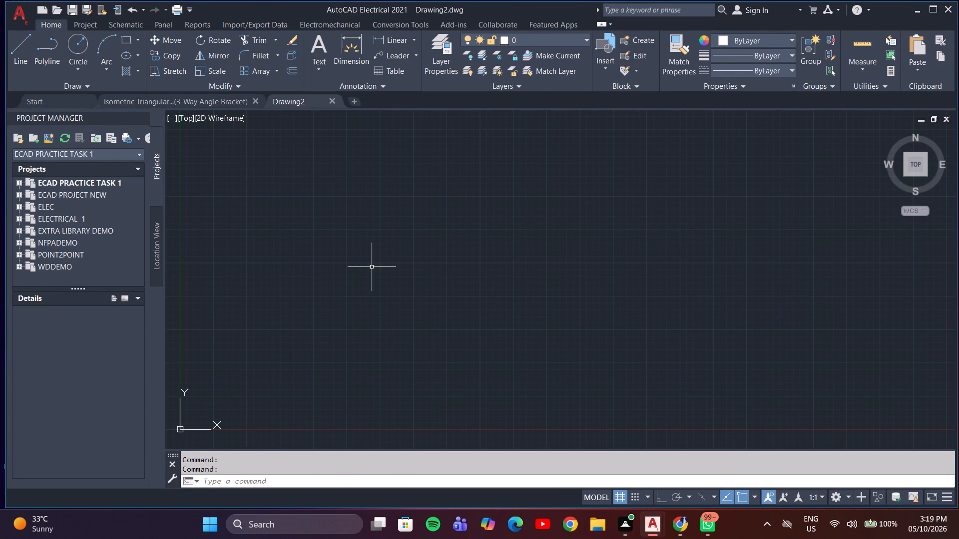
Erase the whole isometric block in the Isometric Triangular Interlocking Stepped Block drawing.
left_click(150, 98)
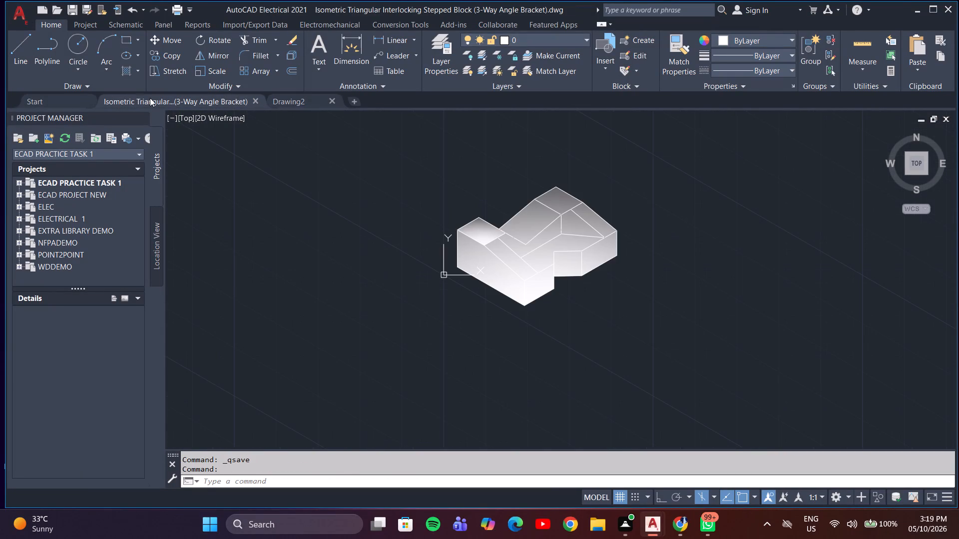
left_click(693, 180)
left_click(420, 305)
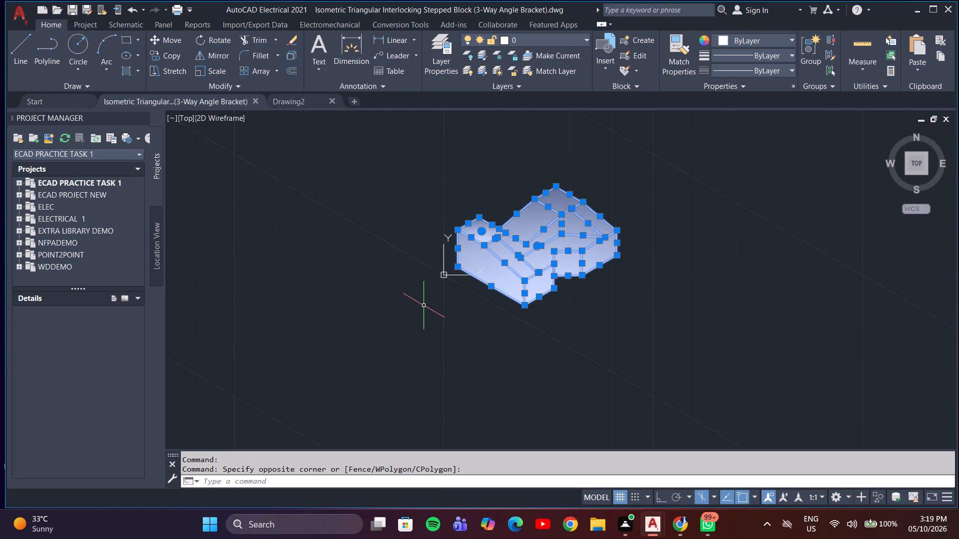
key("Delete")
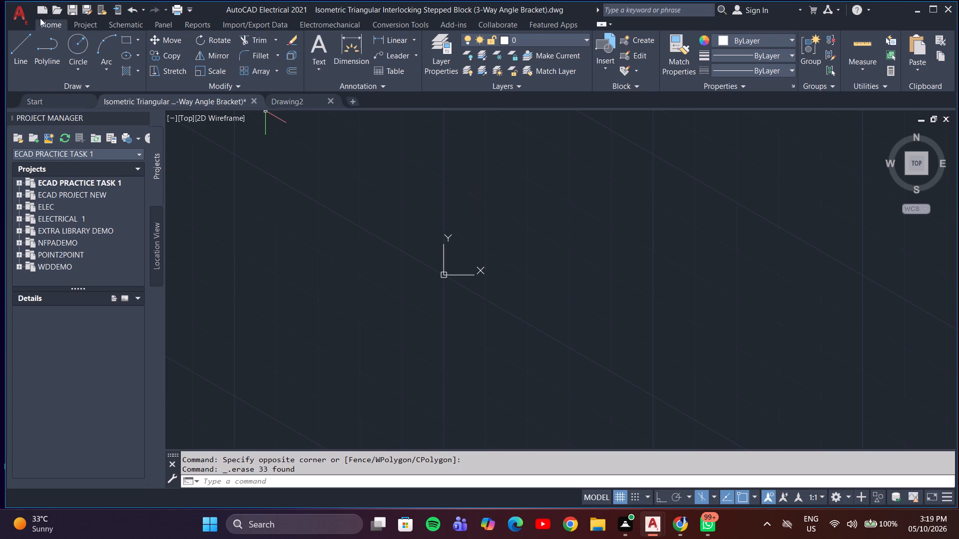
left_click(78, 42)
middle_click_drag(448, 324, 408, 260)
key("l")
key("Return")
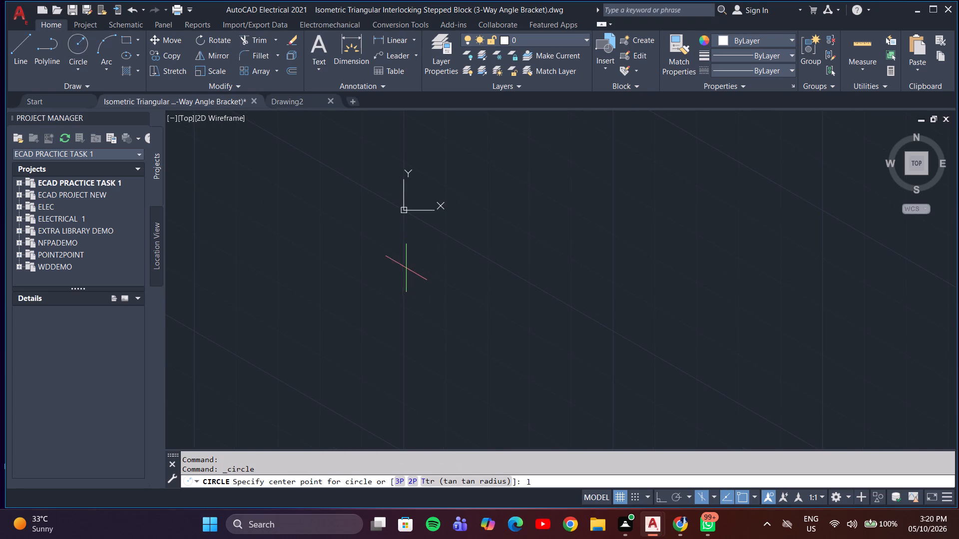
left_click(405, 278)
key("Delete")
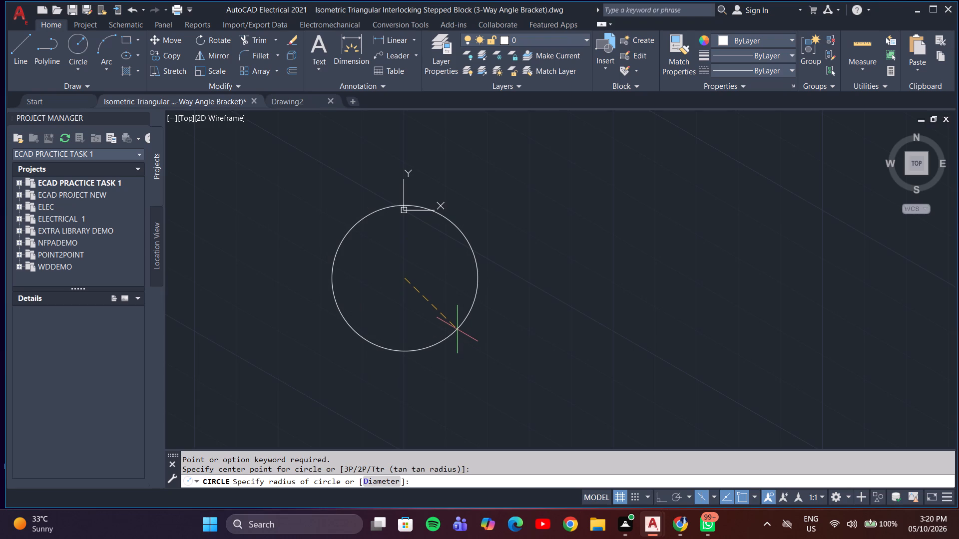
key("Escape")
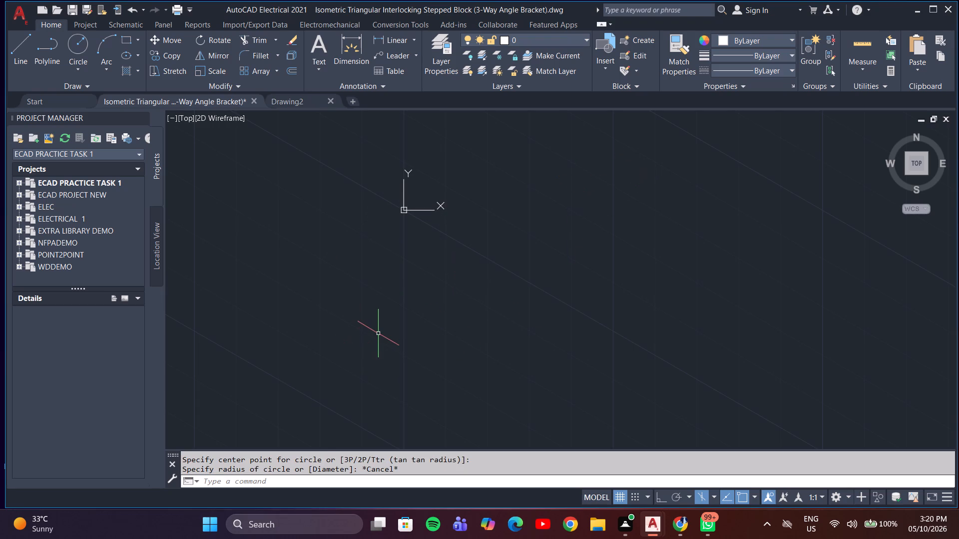
Close the Isometric Triangular Interlocking Stepped Block drawing without saving its changes.
left_click(253, 97)
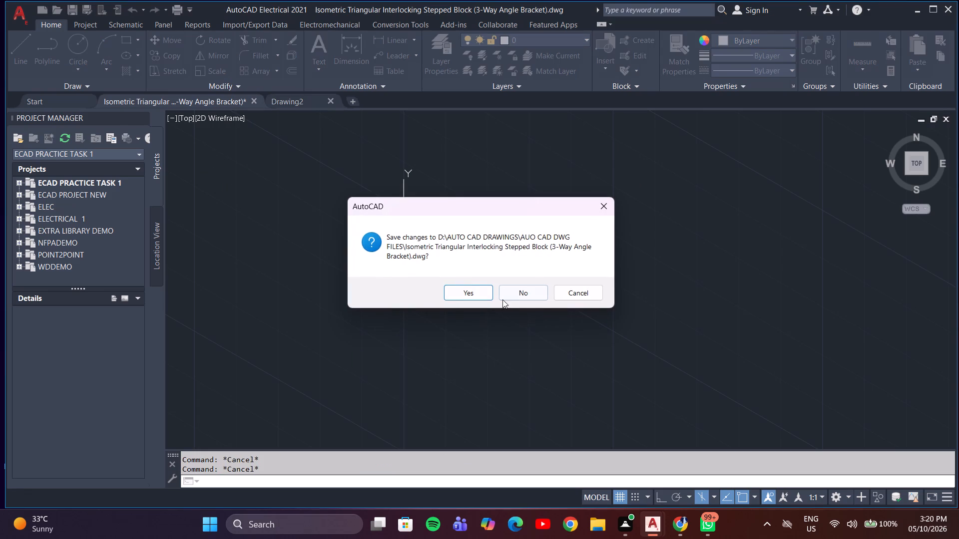
left_click(525, 295)
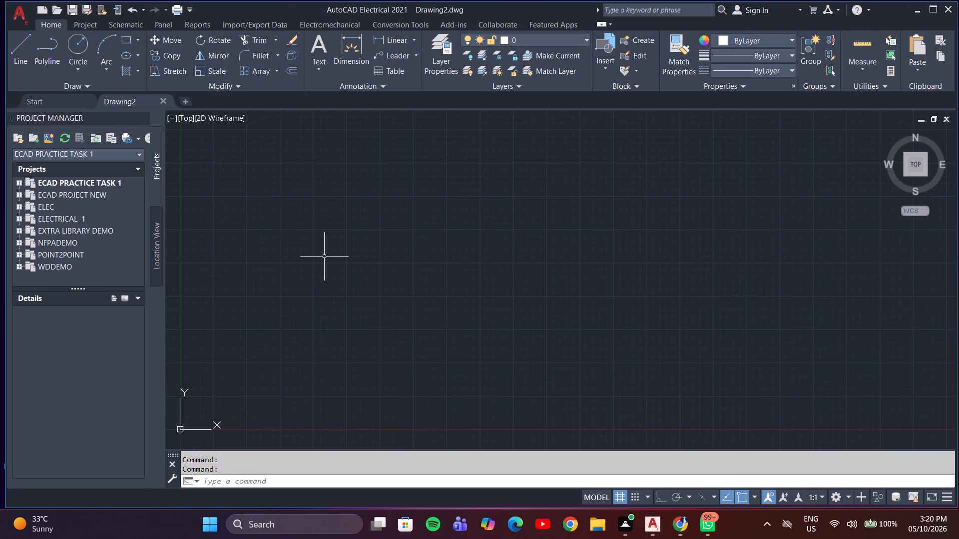
Configure the drawing units to decimal length with precision 0 and an insertion scale in millimeters.
type("un")
key("Return")
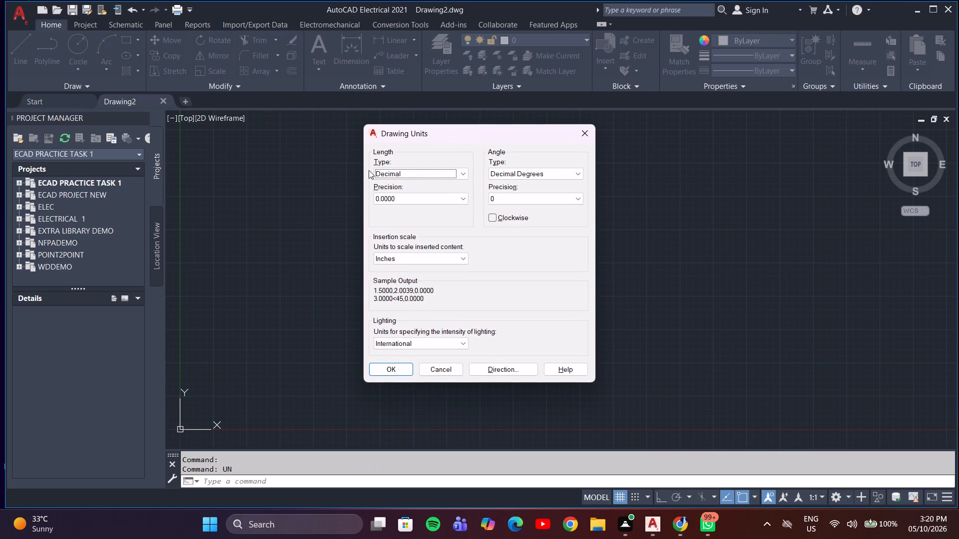
left_click(468, 199)
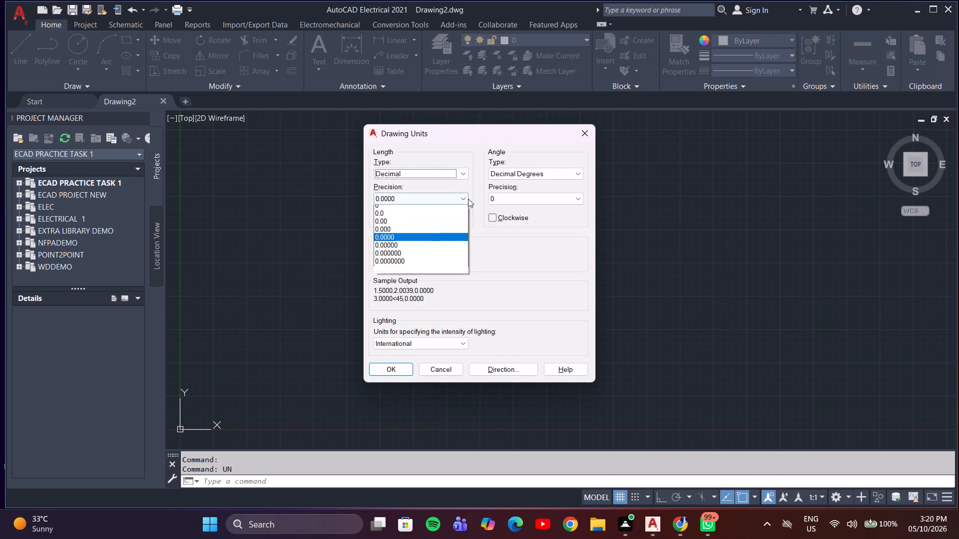
left_click(459, 209)
left_click(428, 258)
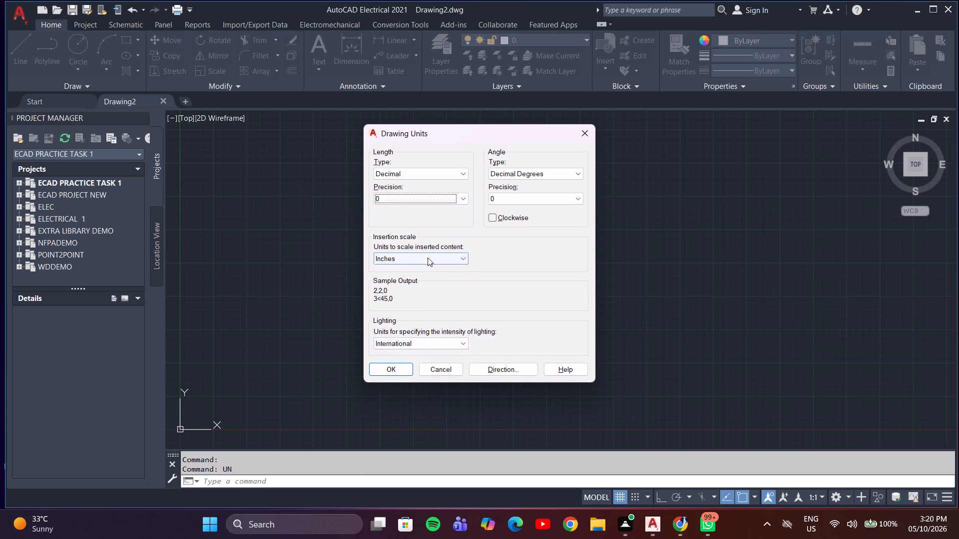
left_click(404, 314)
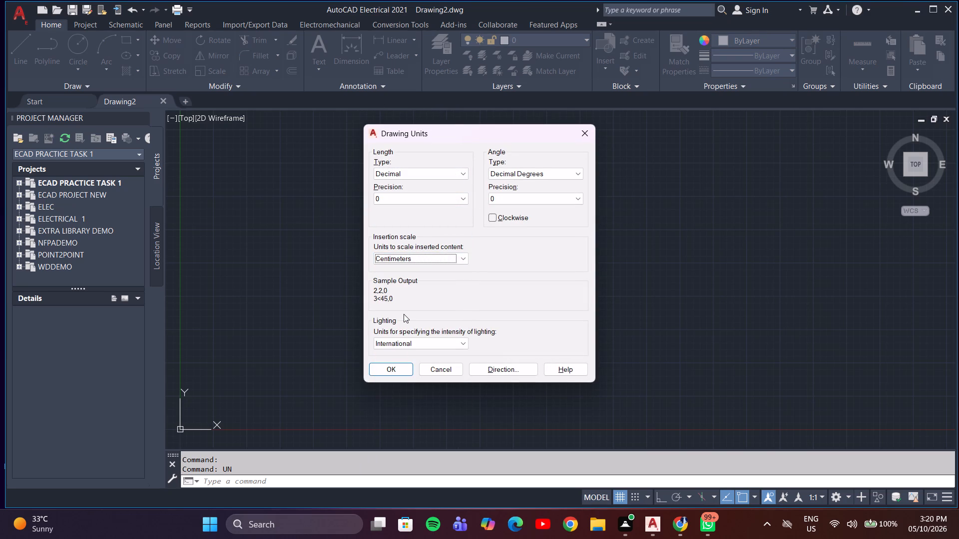
left_click(429, 260)
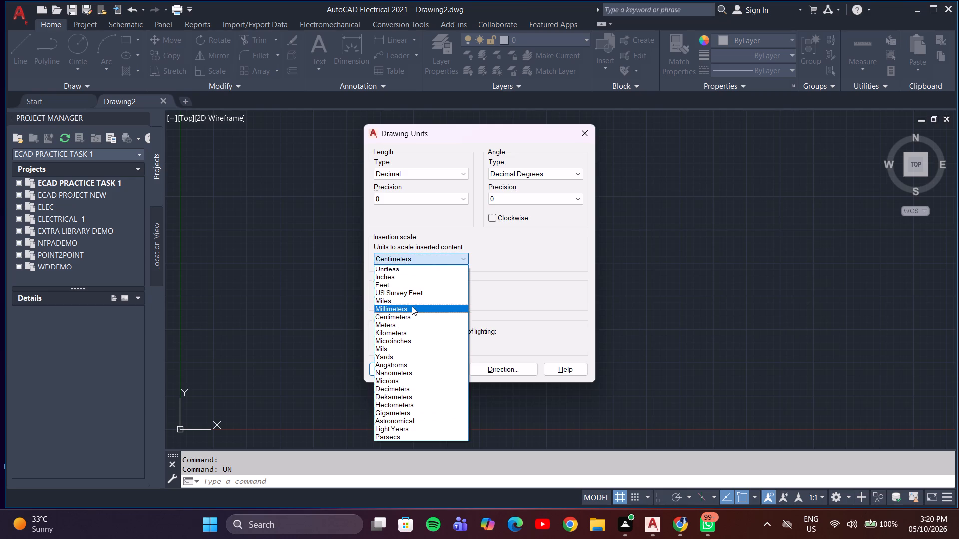
left_click(412, 306)
left_click(386, 367)
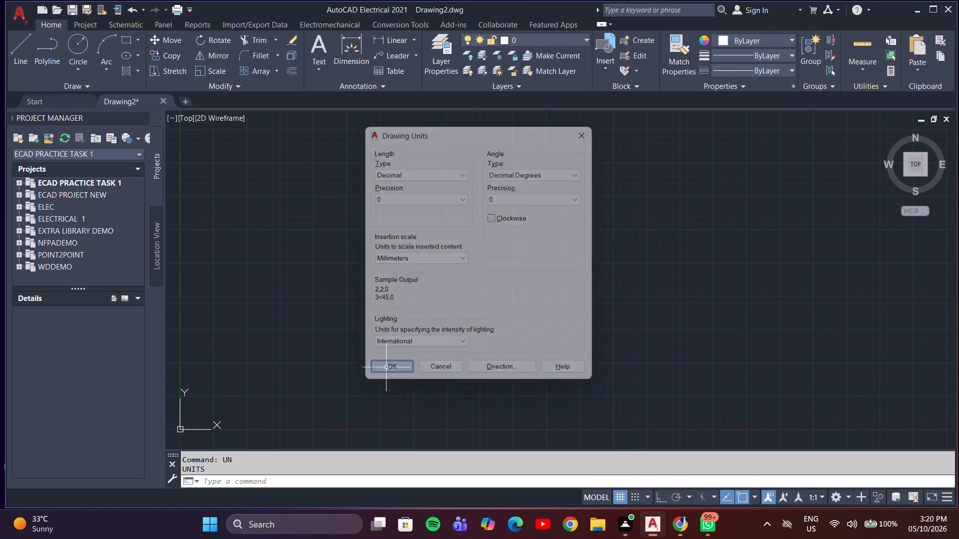
Modify the Standard dimension style so its arrow size is 5.18.
key("d")
key("Return")
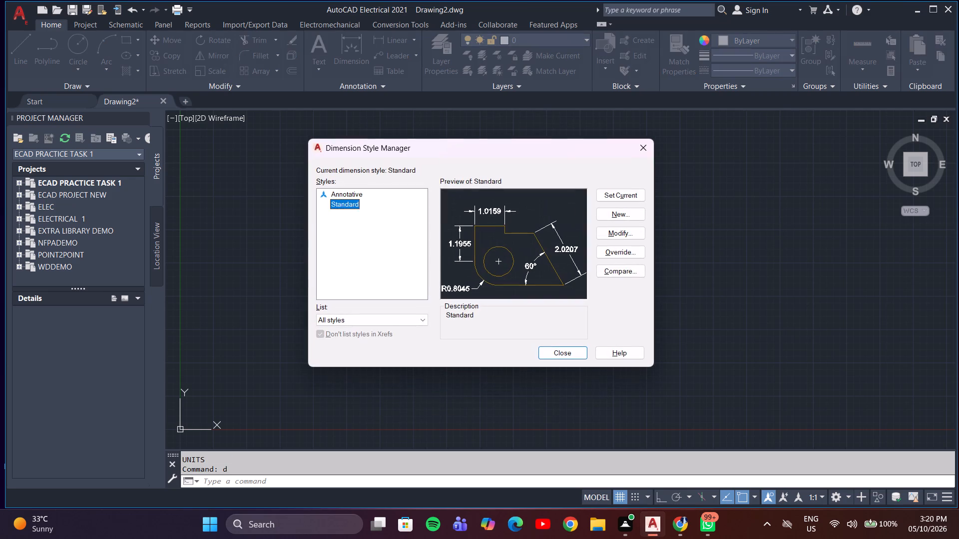
left_click(631, 228)
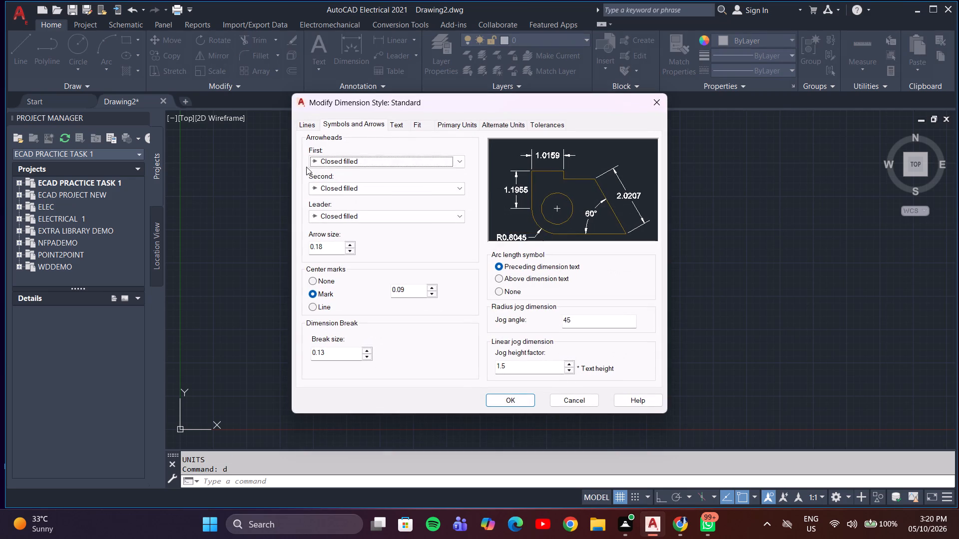
double_click(425, 119)
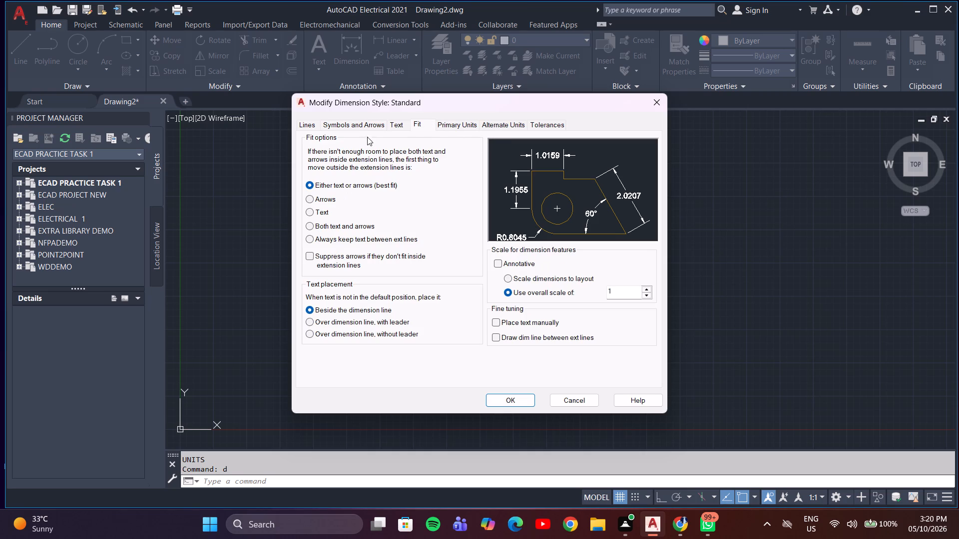
left_click(373, 126)
left_click(354, 247)
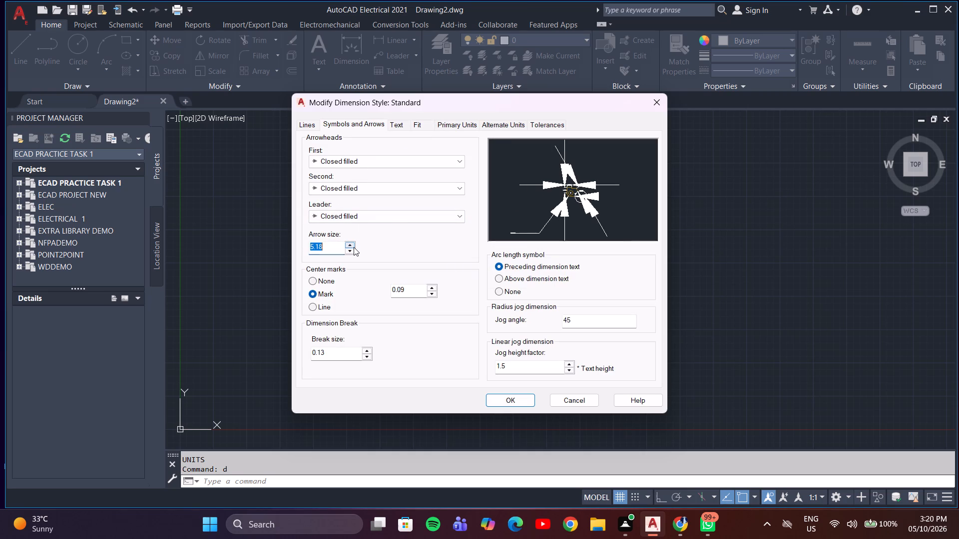
Set the Standard dimension style's linear primary units precision to 0.0.
left_click(460, 121)
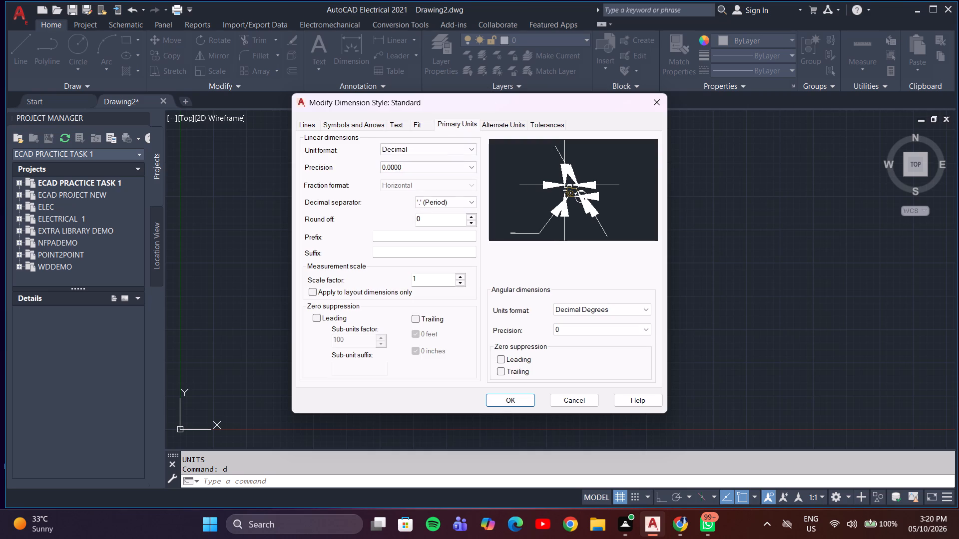
left_click(473, 169)
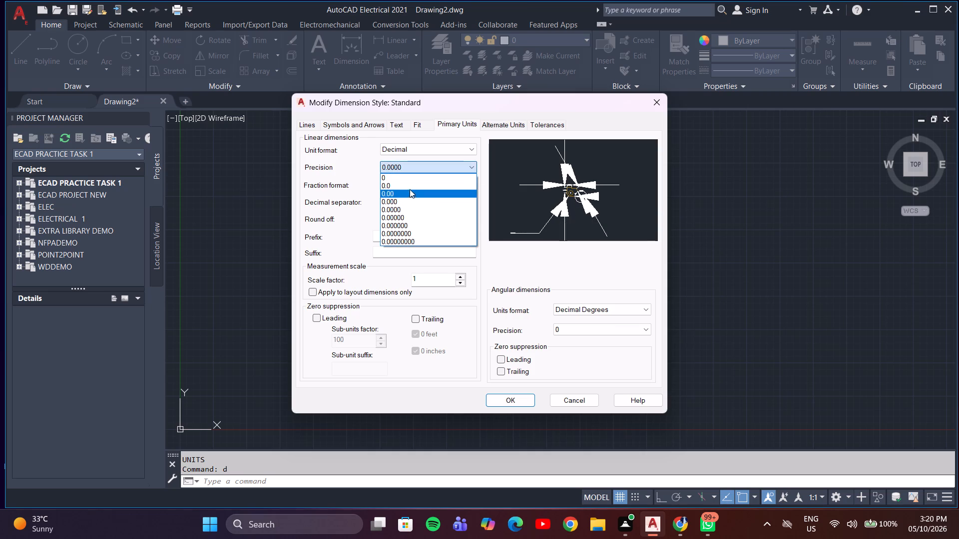
left_click(412, 183)
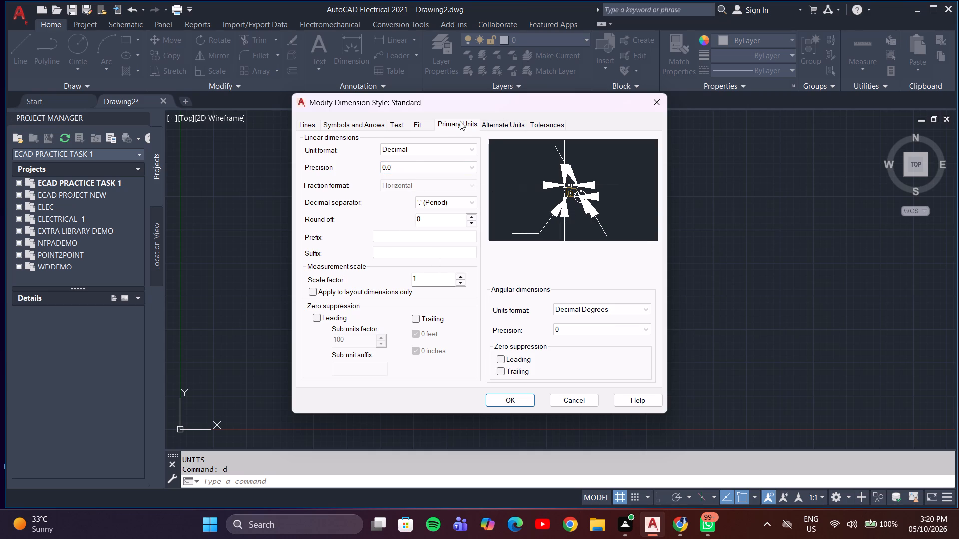
left_click(409, 125)
left_click(414, 127)
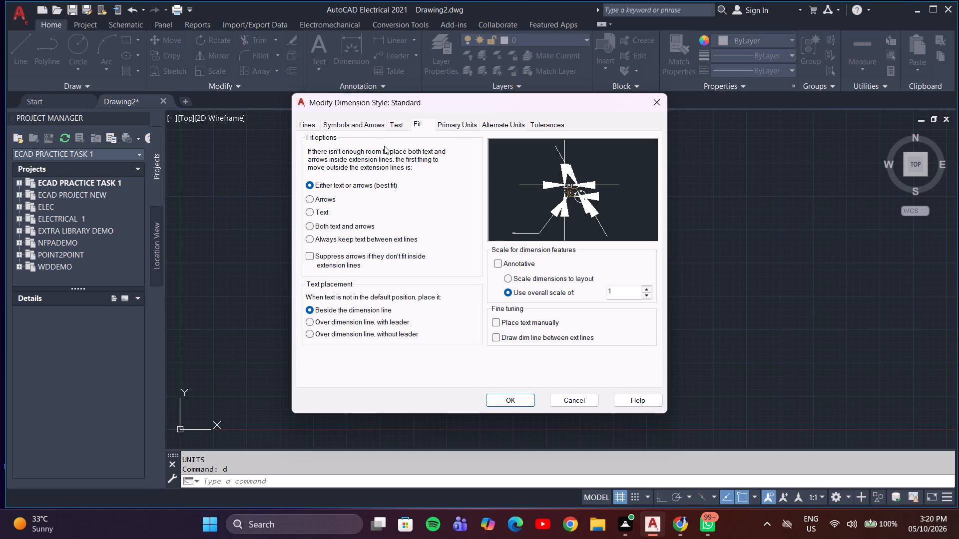
double_click(463, 122)
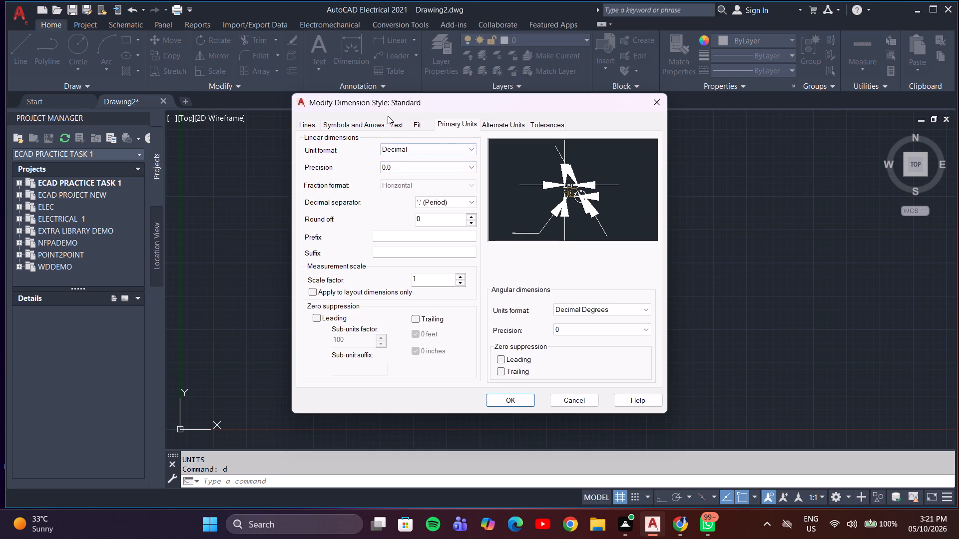
Set the Standard style's dimension text height to 5.18, apply the changes and make the style current.
left_click(399, 125)
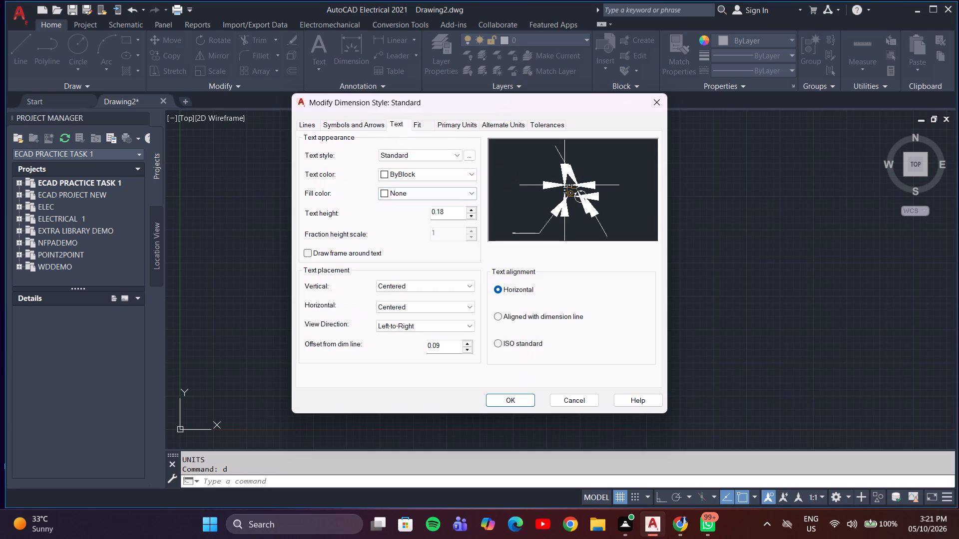
left_click(469, 213)
left_click(473, 212)
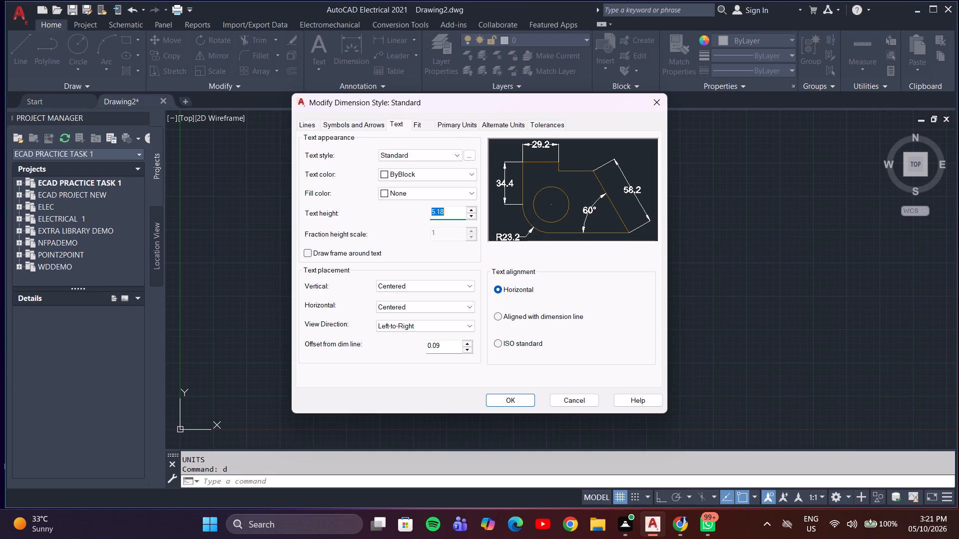
left_click(359, 121)
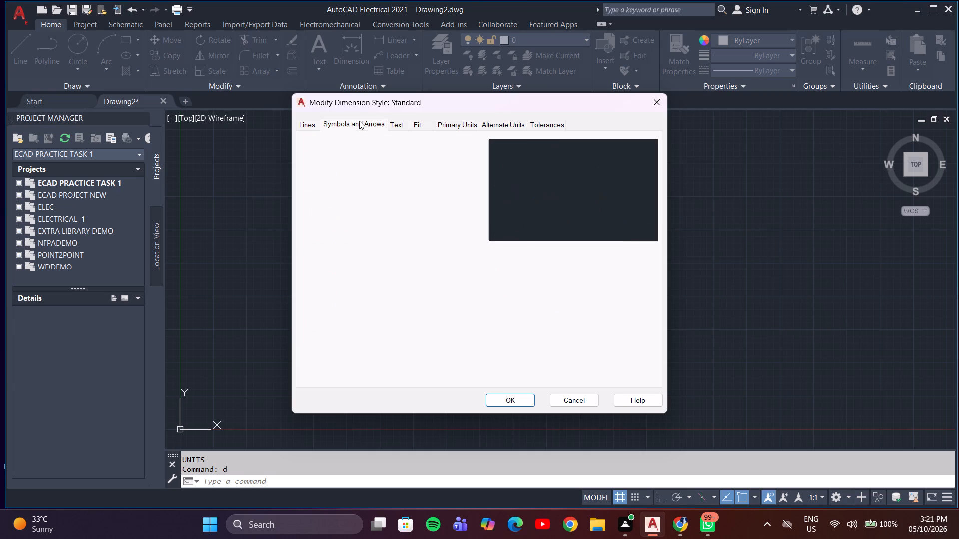
left_click(403, 127)
left_click(417, 129)
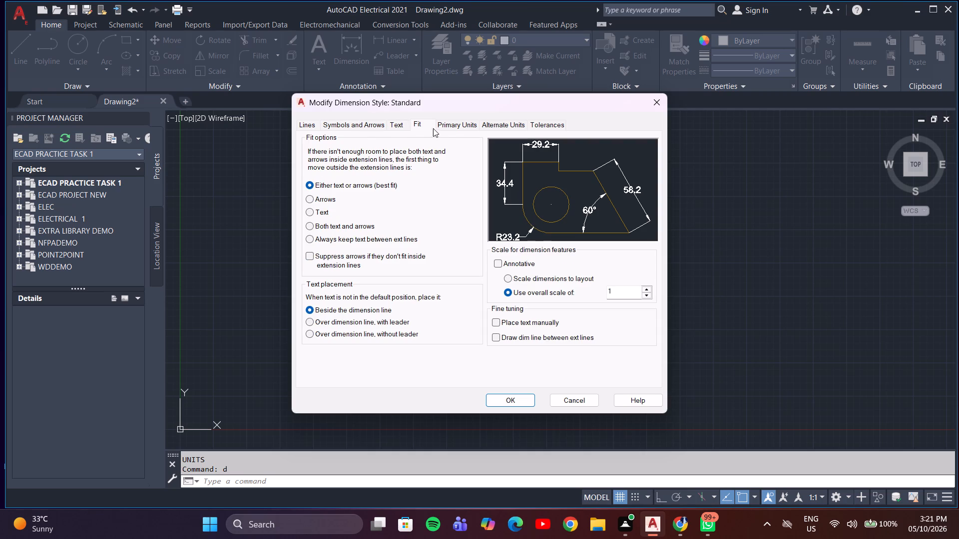
left_click(397, 127)
left_click(357, 125)
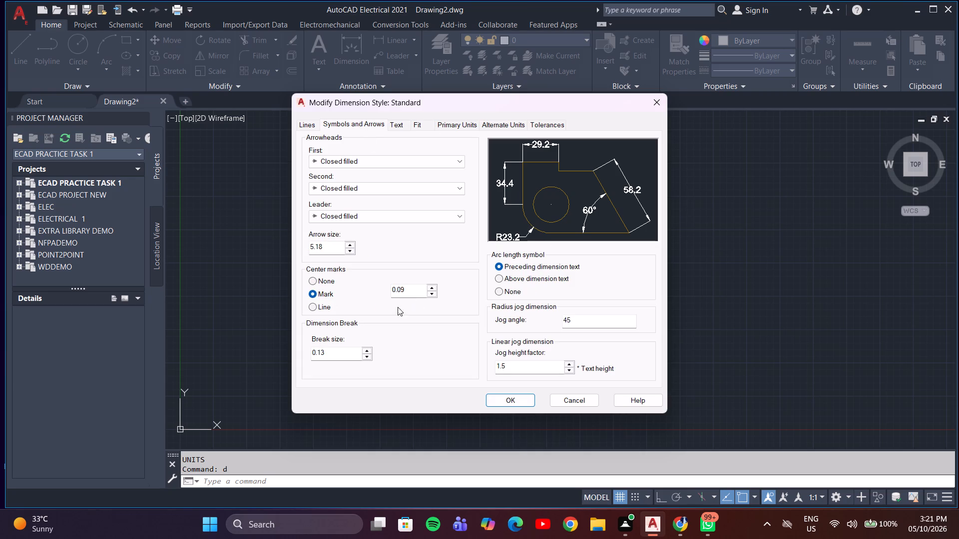
left_click(523, 399)
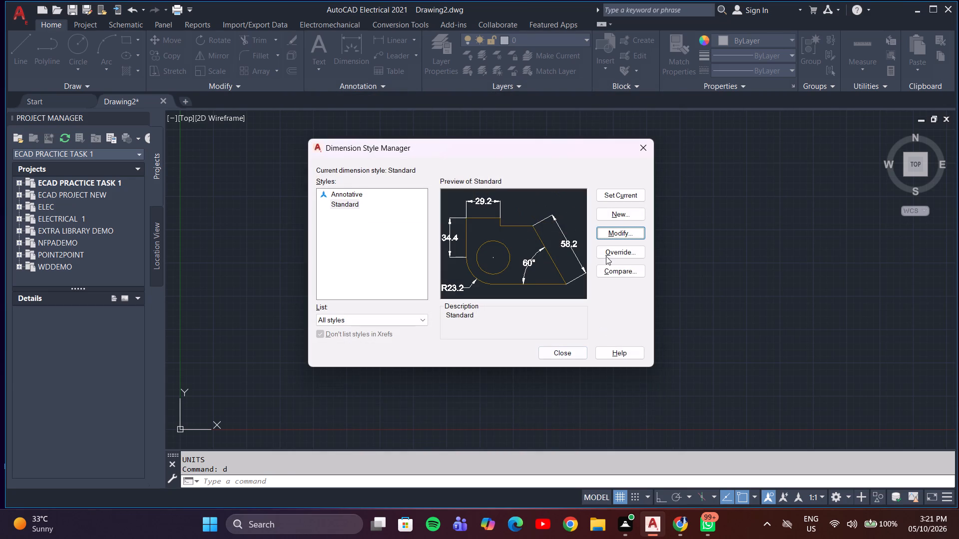
left_click(609, 196)
left_click(568, 353)
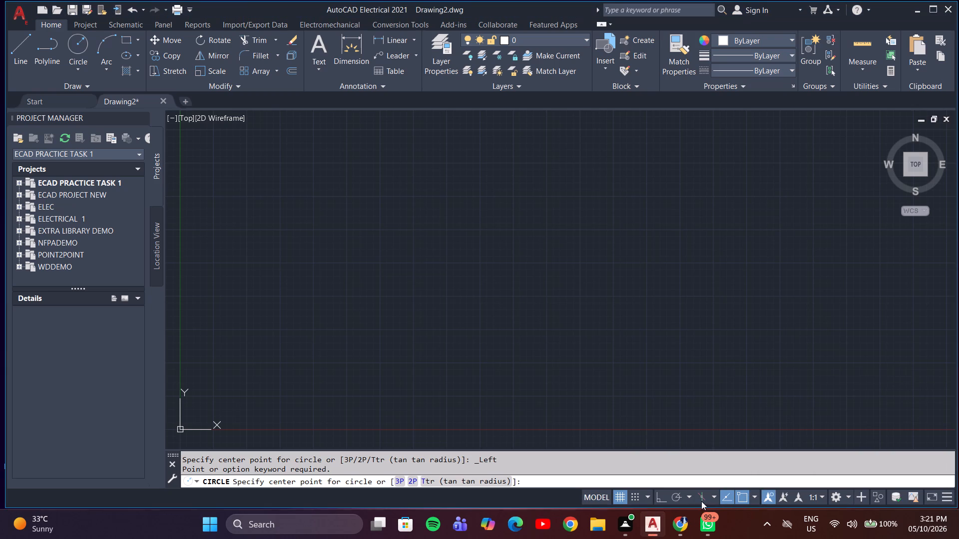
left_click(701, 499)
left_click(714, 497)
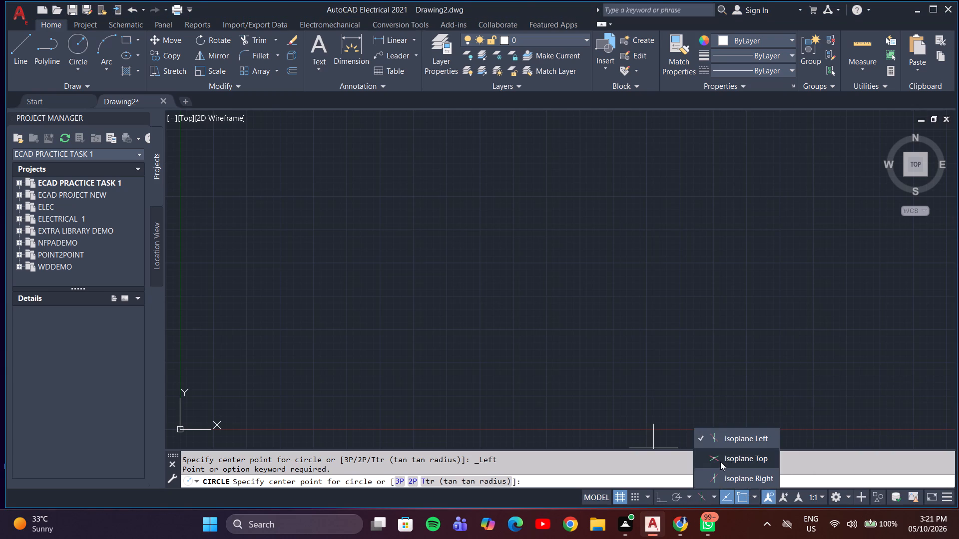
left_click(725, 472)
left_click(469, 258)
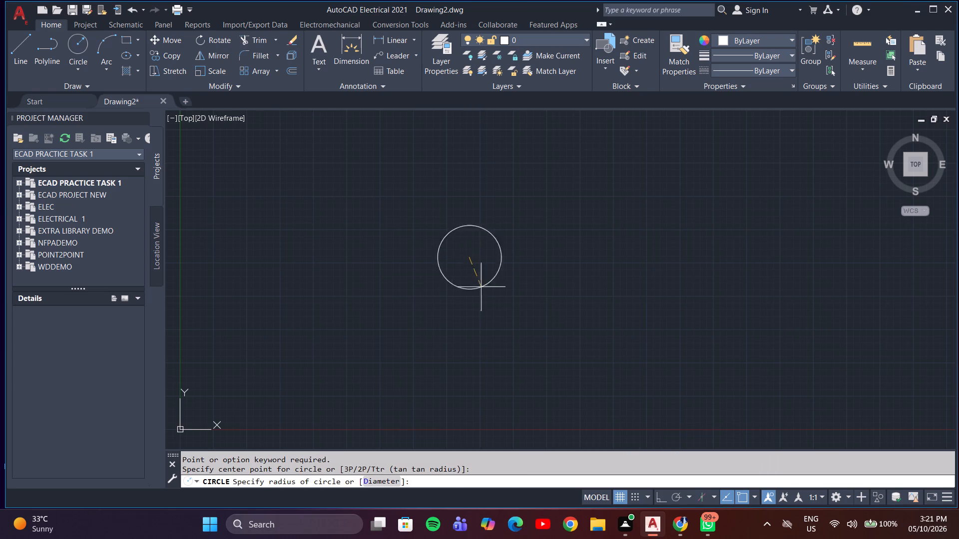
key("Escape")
Turn on isometric drafting with the right isoplane active.
double_click(705, 499)
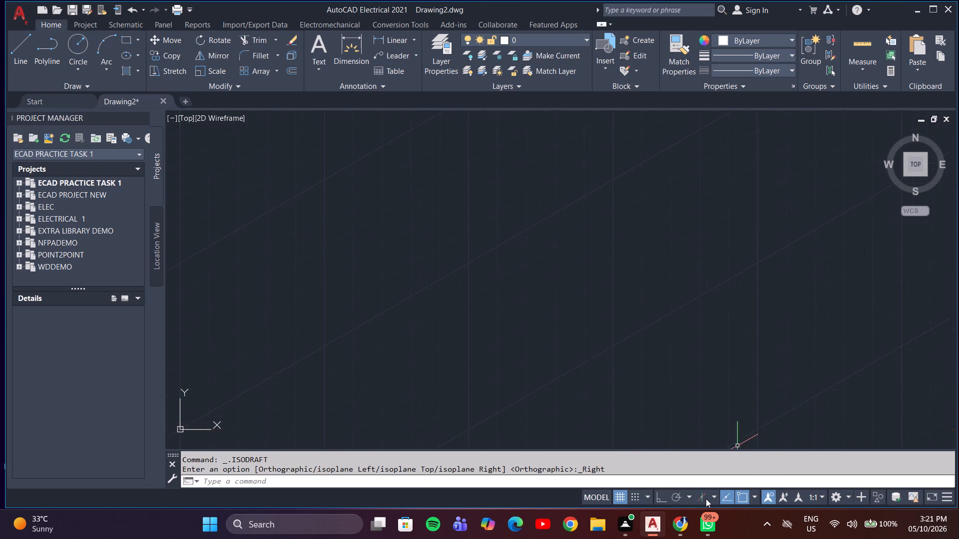
left_click(706, 499)
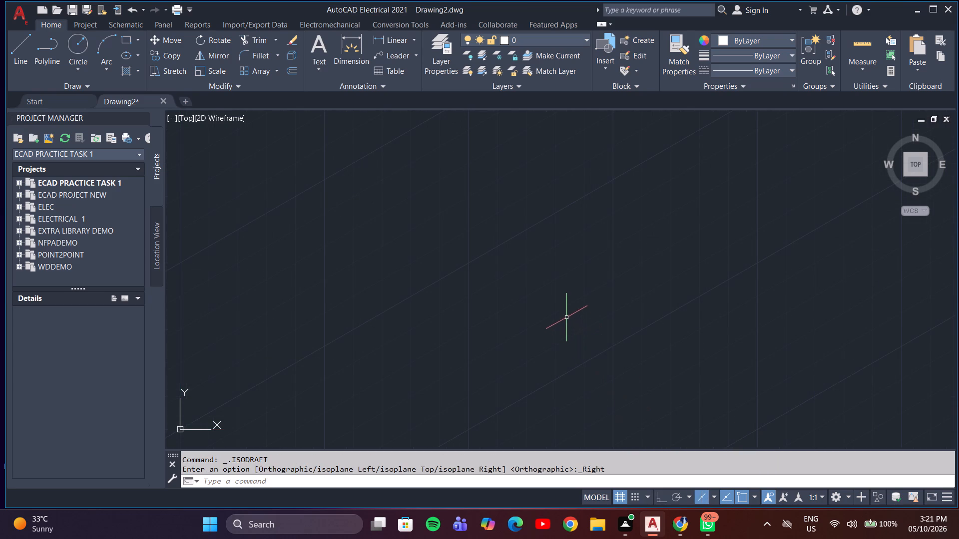
Draw a 60 mm line at 330° on the left isoplane with Ortho on, starting from a free point near the origin.
key("l")
key("Return")
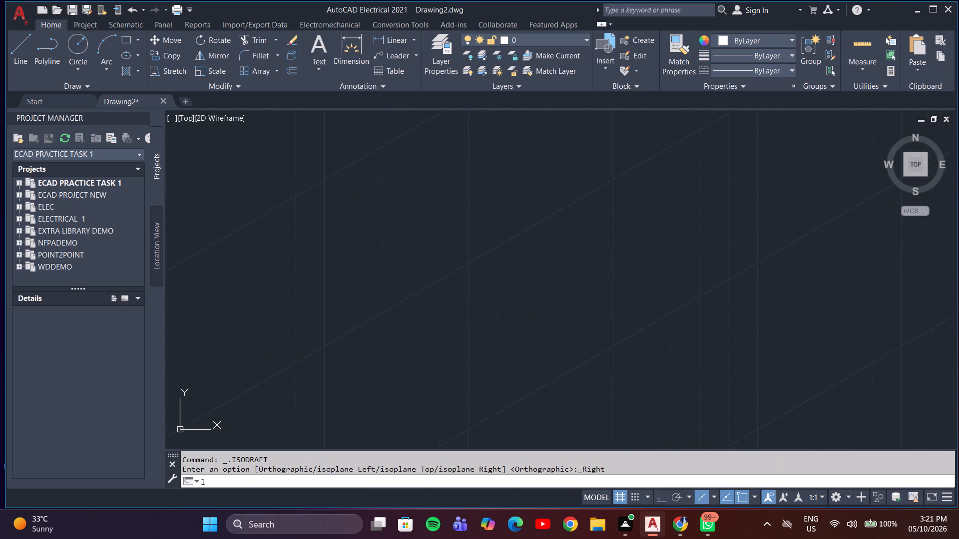
left_click(383, 339)
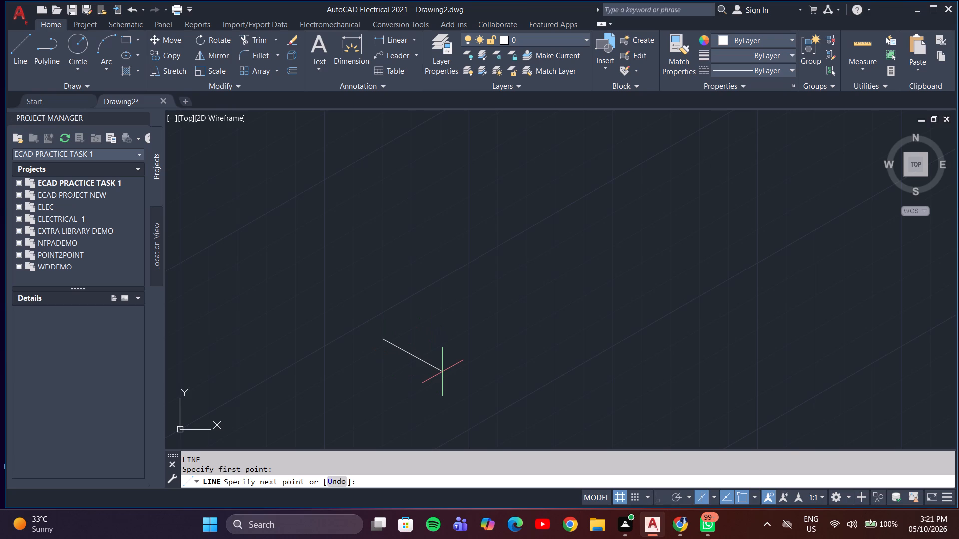
key("F5")
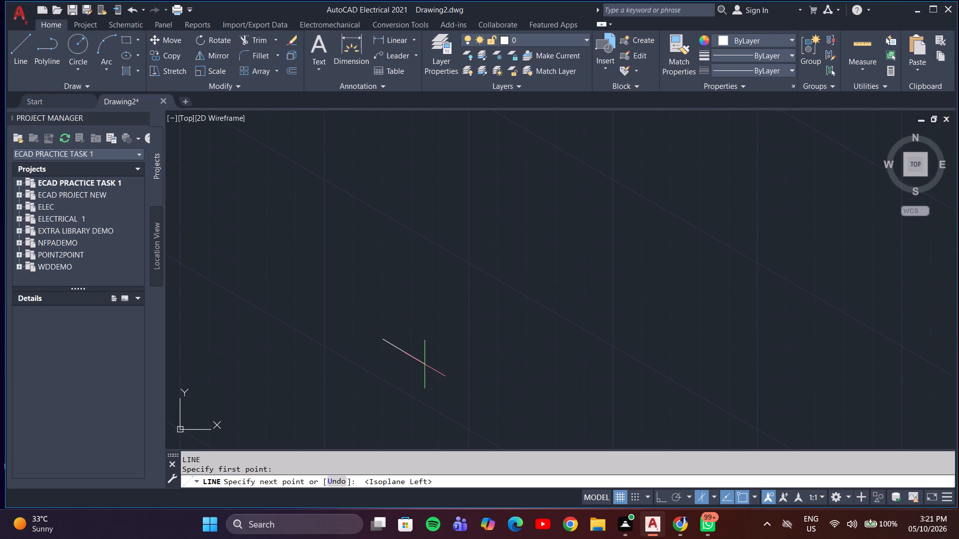
key("F8")
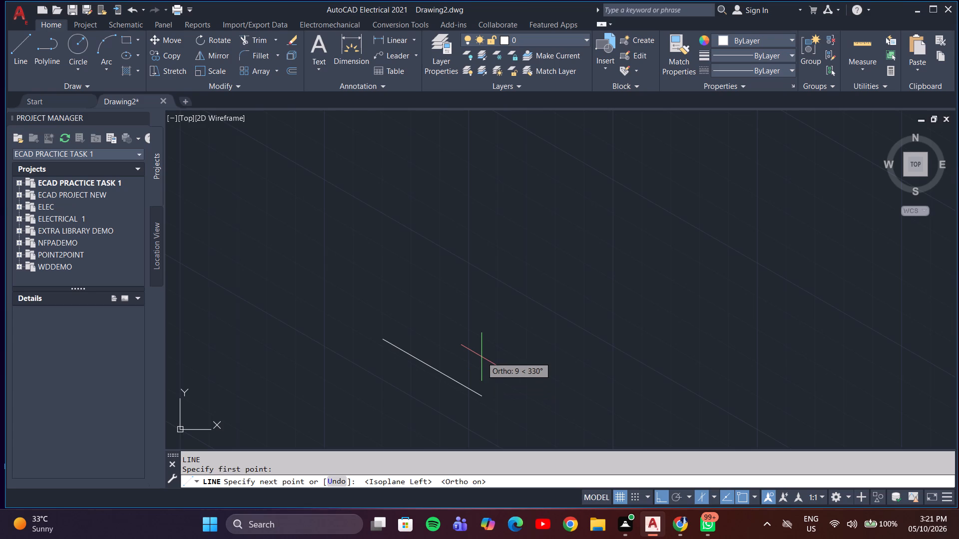
scroll(481, 357, "down", 2)
middle_click_drag(485, 356, 468, 333)
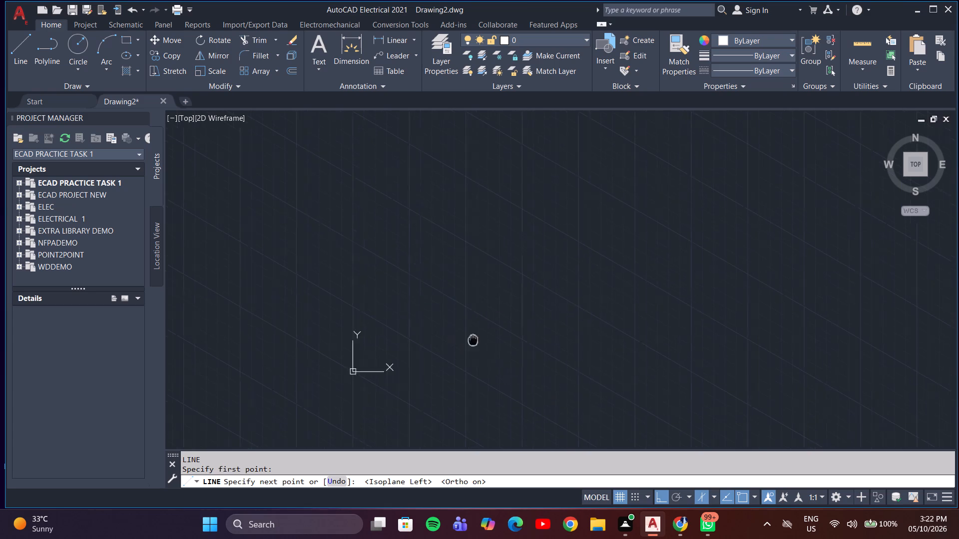
middle_click_drag(468, 333, 458, 322)
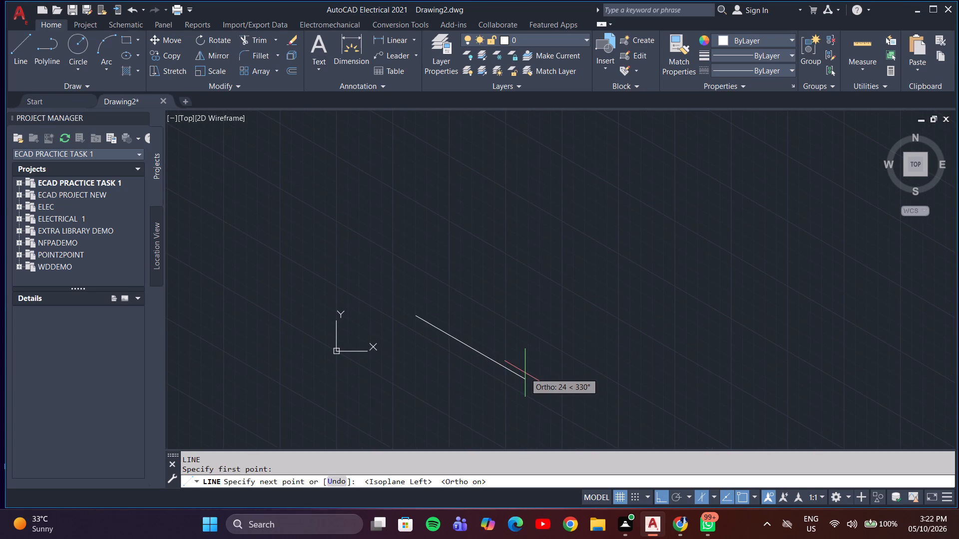
type("60")
key("Return")
Switch to the top isoplane, continue from the 60 mm line's lower end with a 100 mm line at 30°, and end the Line command.
scroll(563, 377, "down", 3)
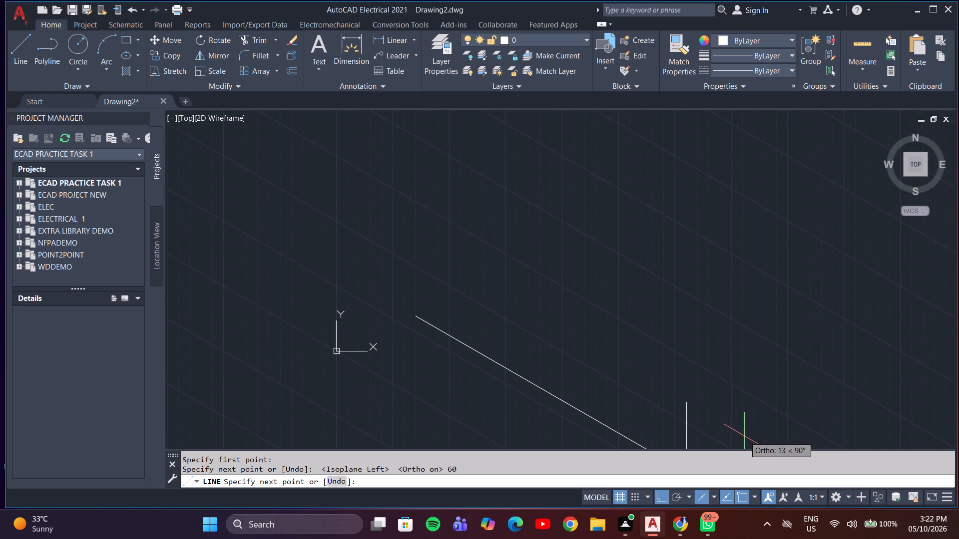
scroll(753, 338, "down", 3)
middle_click_drag(745, 370, 736, 358)
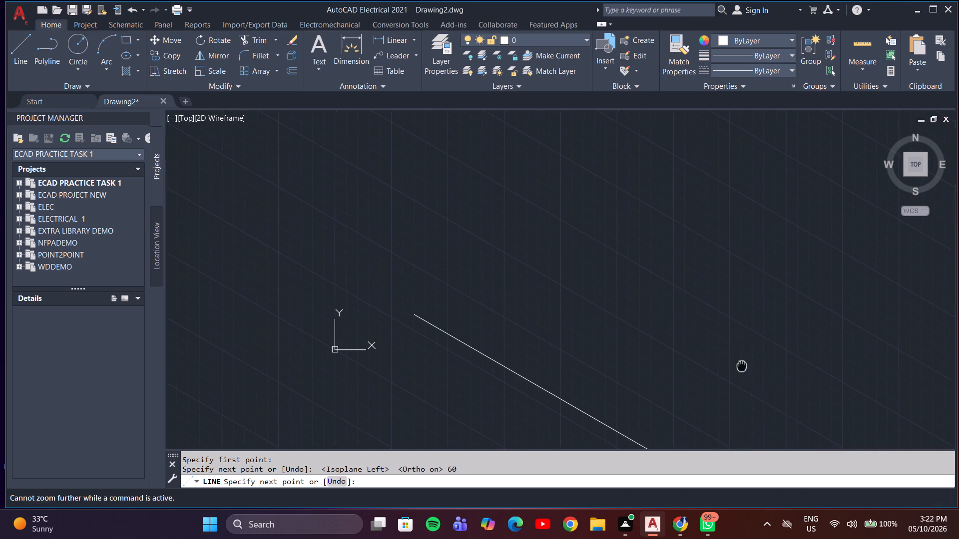
middle_click_drag(736, 358, 651, 274)
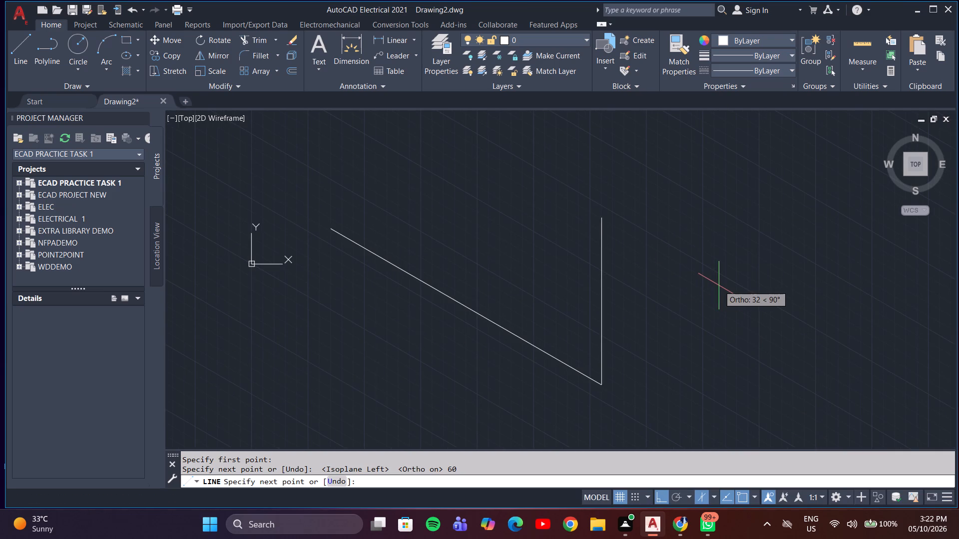
key("F5")
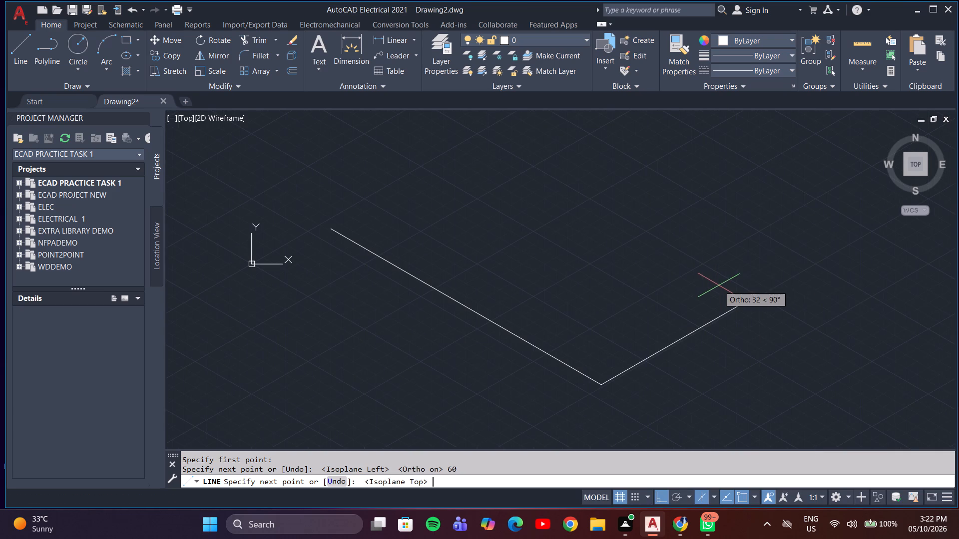
scroll(755, 283, "down", 2)
middle_click_drag(750, 282, 655, 310)
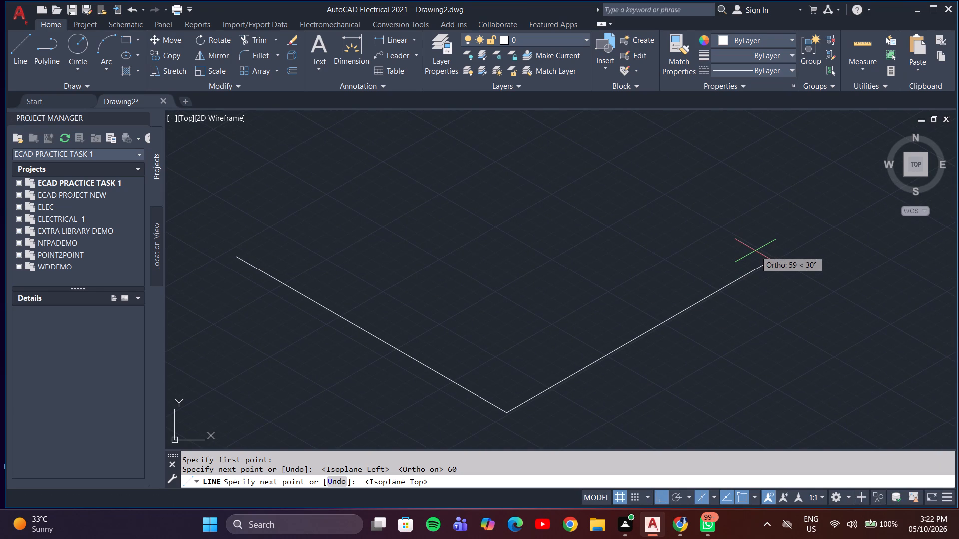
type("100")
key("Return")
scroll(755, 234, "down", 1)
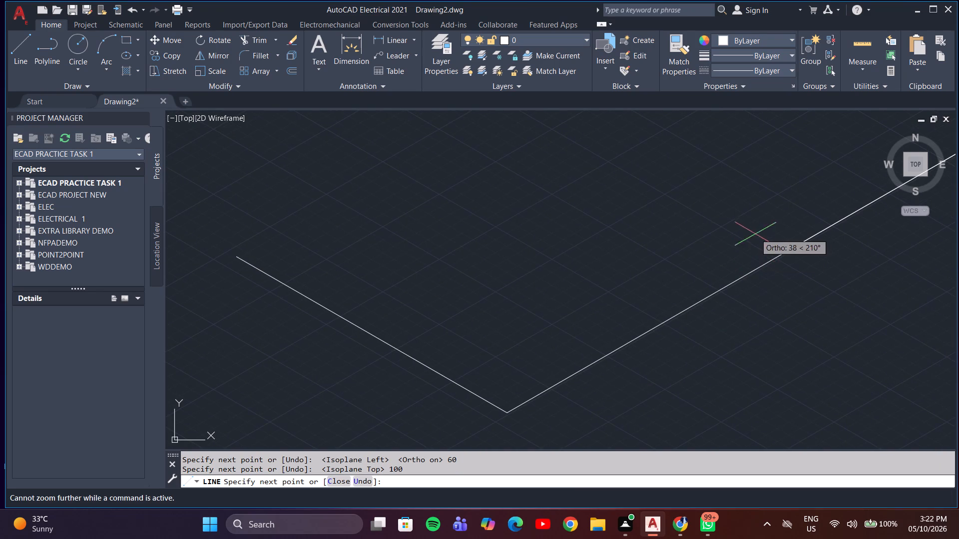
scroll(755, 234, "down", 4)
middle_click_drag(786, 207, 645, 211)
scroll(743, 212, "down", 6)
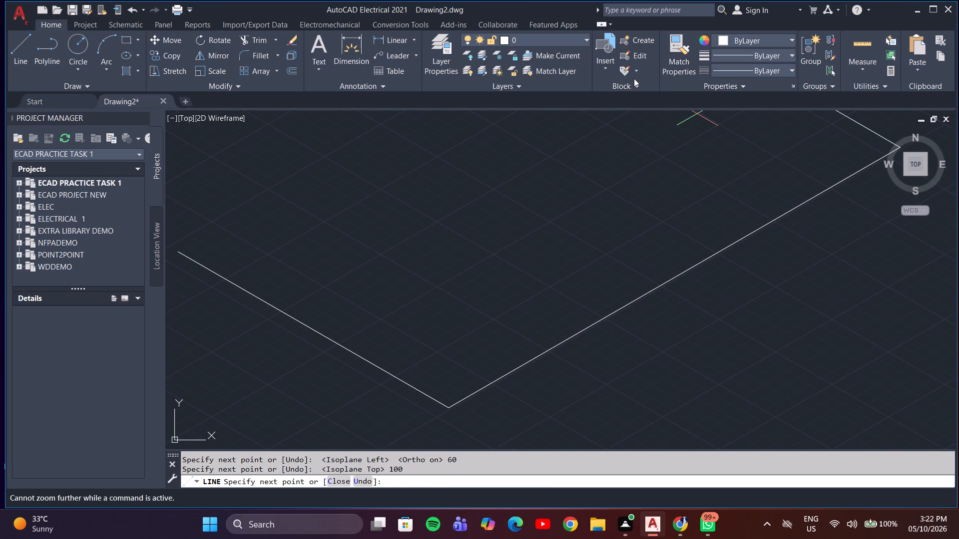
scroll(663, 182, "down", 6)
middle_click_drag(857, 262, 789, 202)
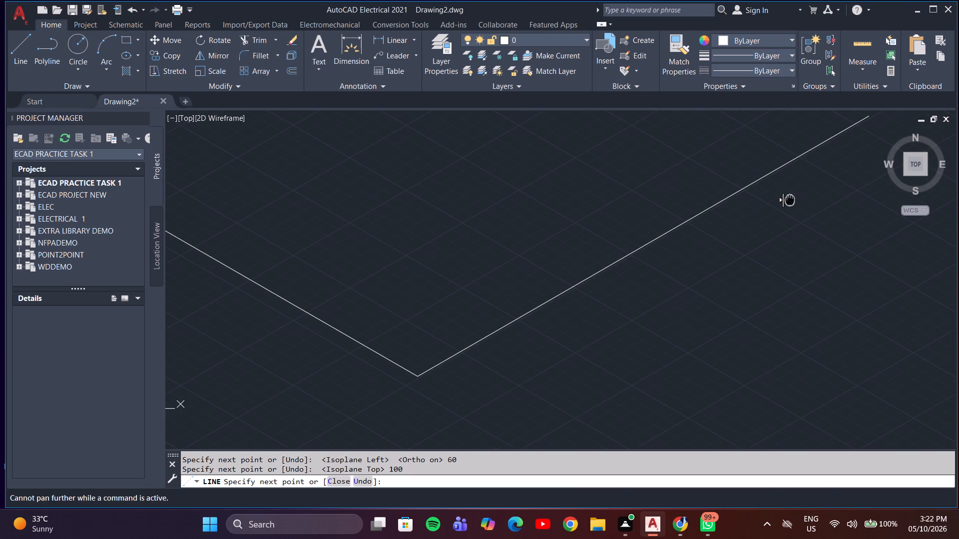
middle_click_drag(789, 202, 787, 202)
scroll(778, 210, "down", 6)
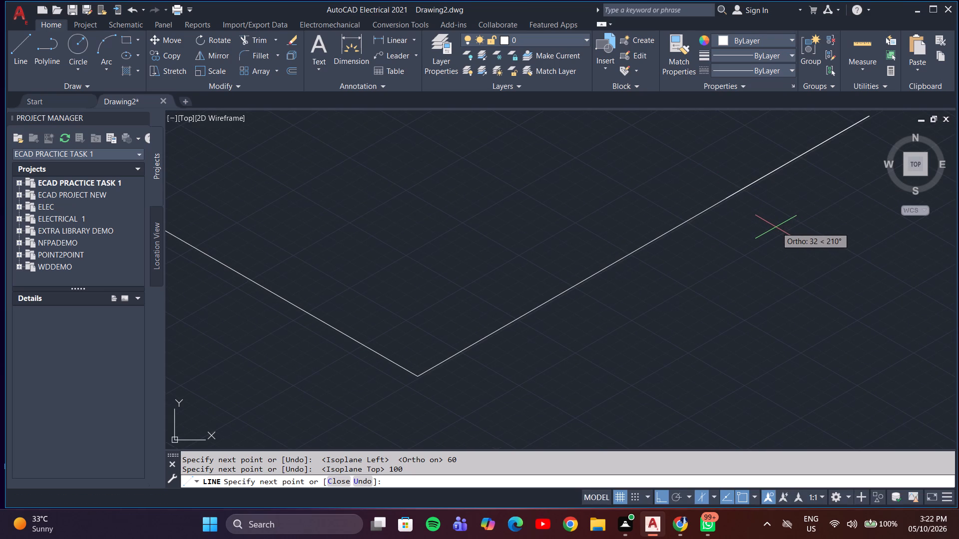
scroll(776, 227, "down", 2)
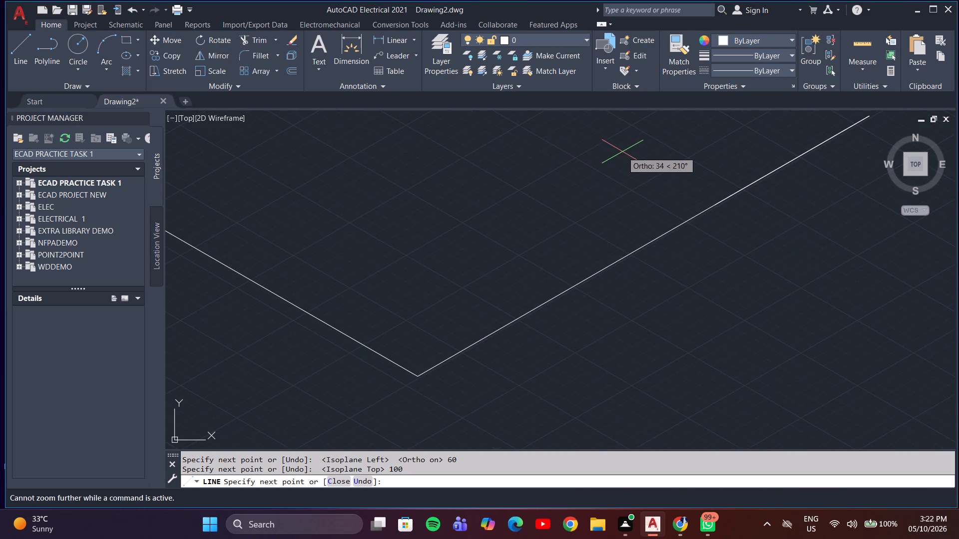
key("Escape")
Close the base with lines from the 100 mm line's upper end at 150° to the fourth corner and back to the 60 mm line's start.
scroll(637, 177, "down", 4)
middle_click_drag(641, 183, 659, 319)
scroll(622, 281, "up", 2)
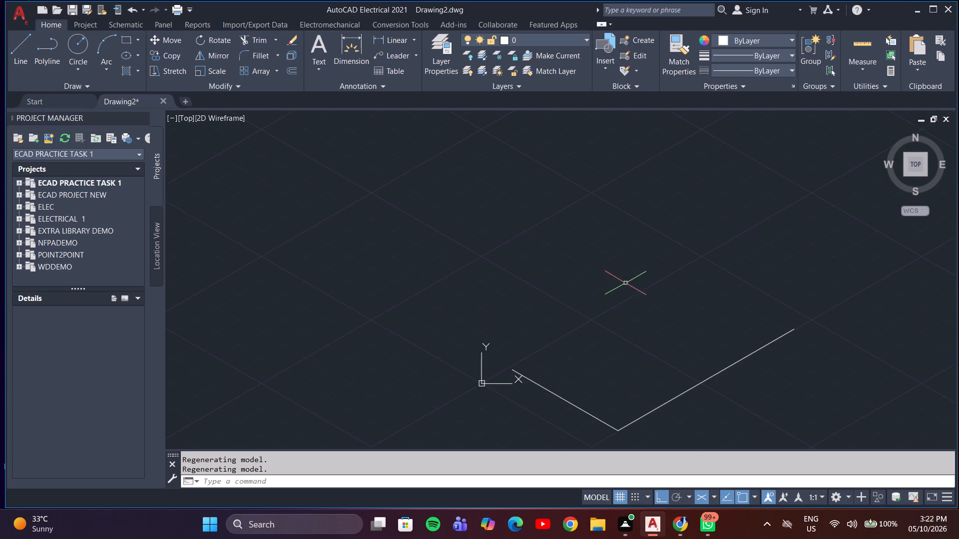
middle_click_drag(628, 289, 641, 261)
scroll(631, 288, "up", 1)
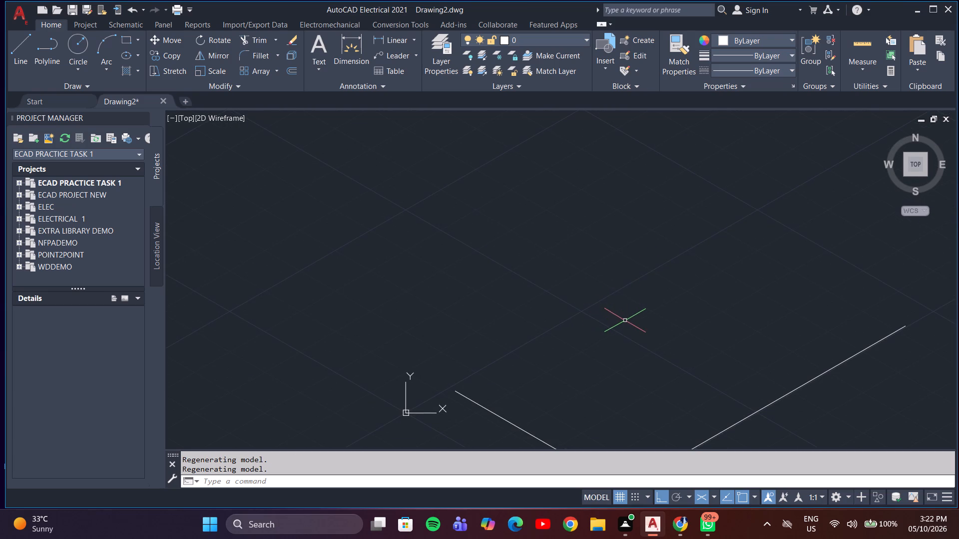
scroll(632, 314, "up", 1)
middle_click_drag(632, 314, 632, 311)
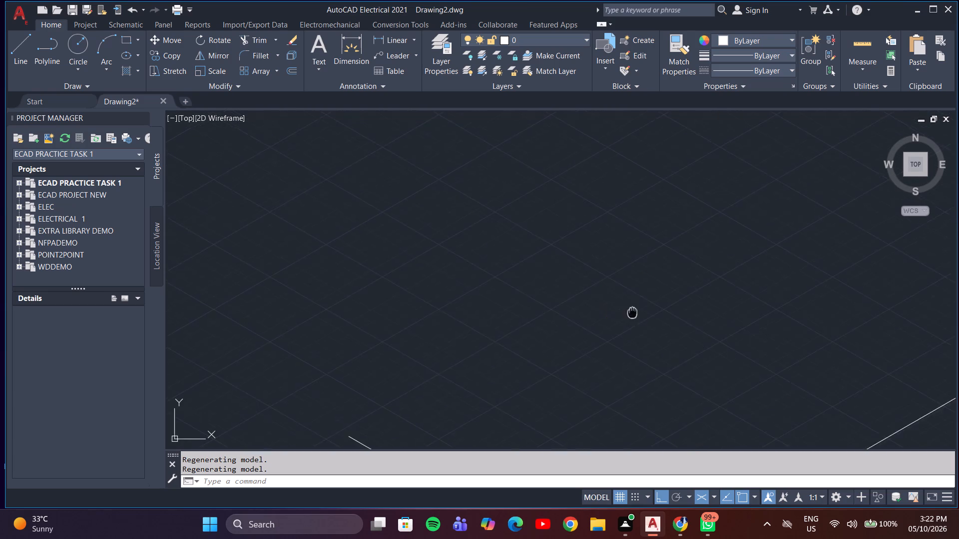
middle_click_drag(632, 311, 581, 240)
scroll(581, 240, "up", 1)
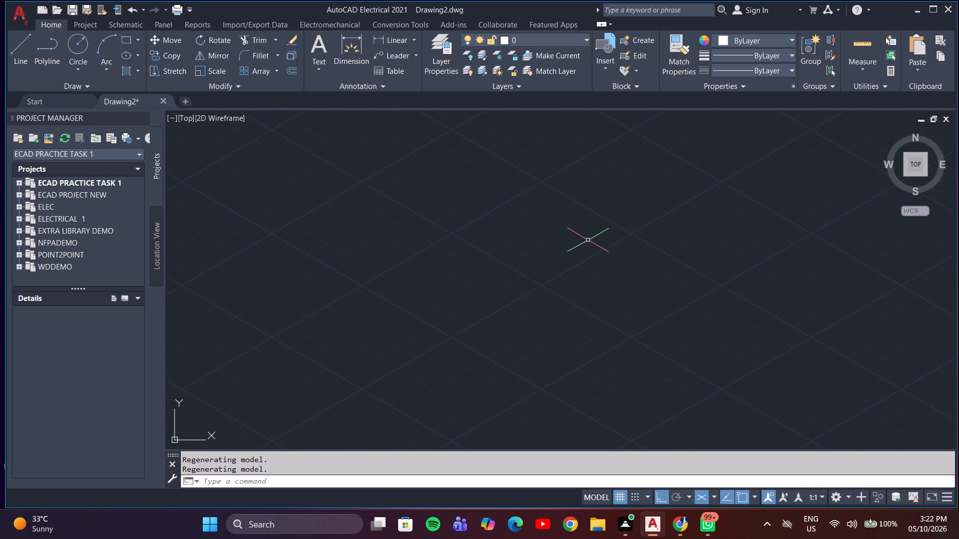
key("l")
key("Return")
scroll(746, 287, "down", 4)
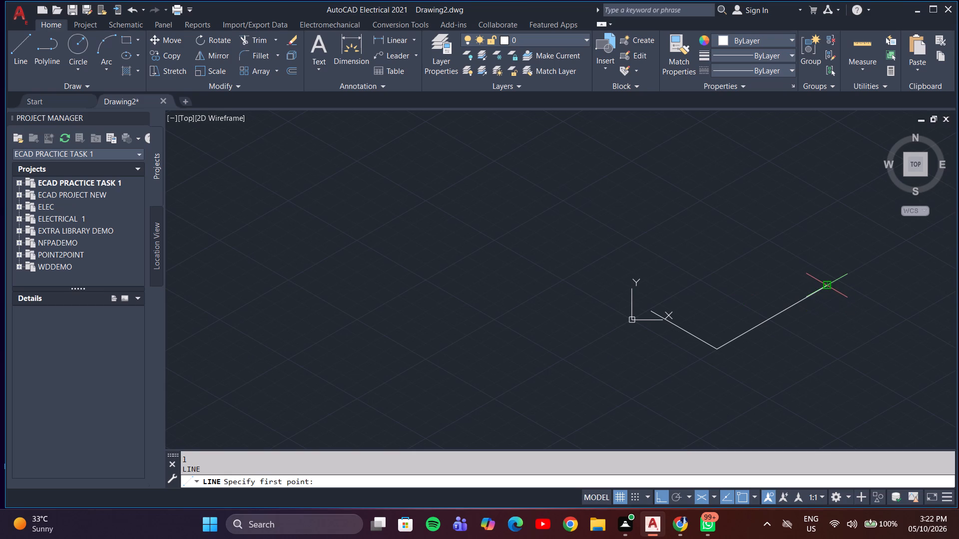
left_click(828, 282)
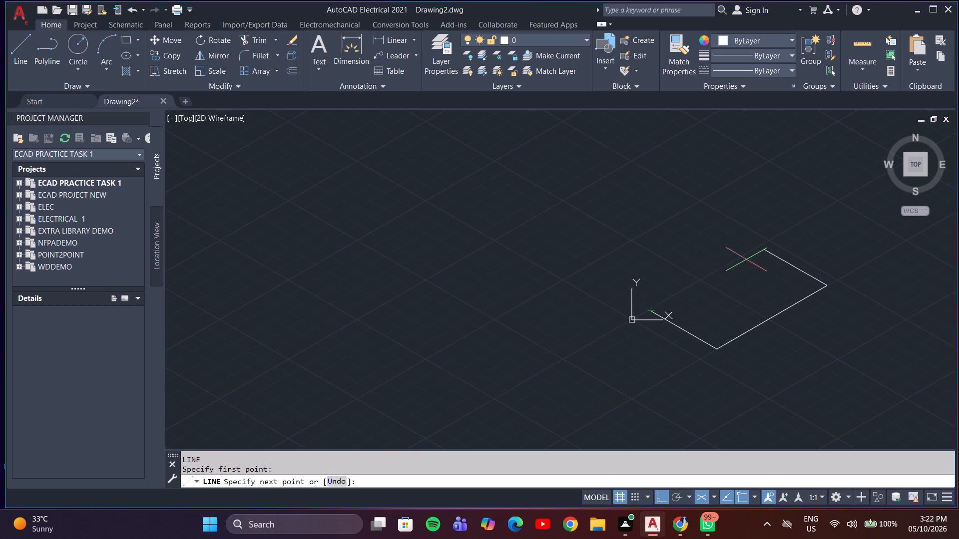
left_click(762, 245)
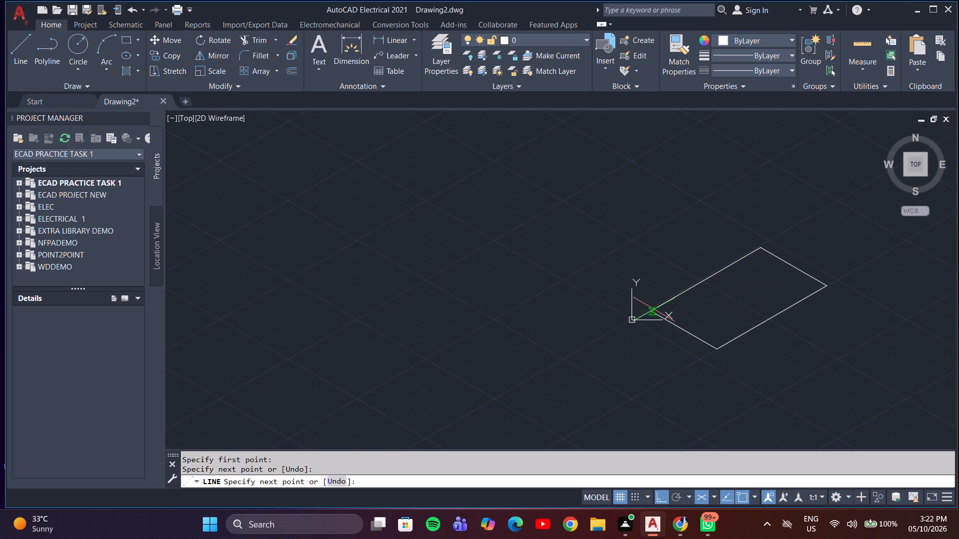
left_click(653, 310)
key("Escape")
Delete the base's long back edge and redraw it from the back corner to the start of the first 60 mm line.
scroll(703, 309, "down", 2)
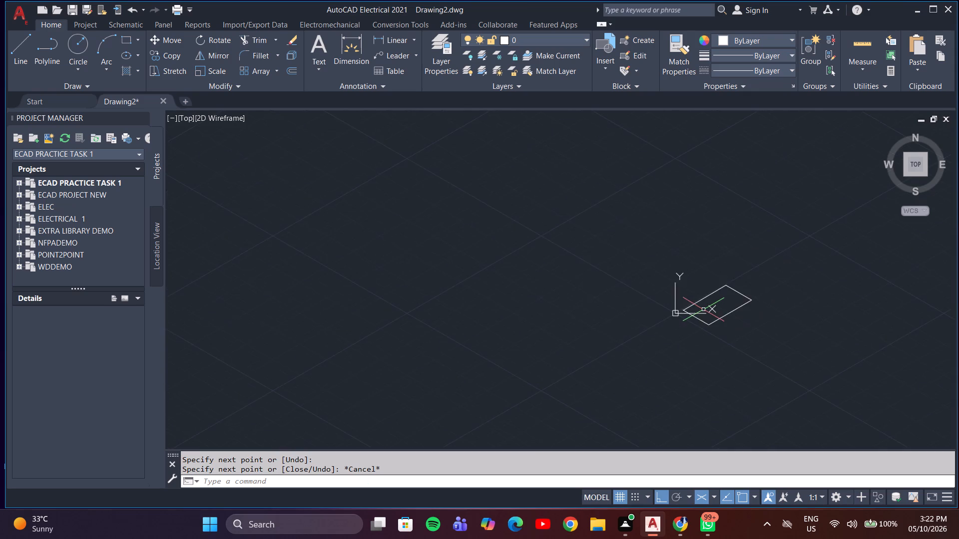
scroll(702, 309, "up", 4)
left_click(635, 288)
key("Delete")
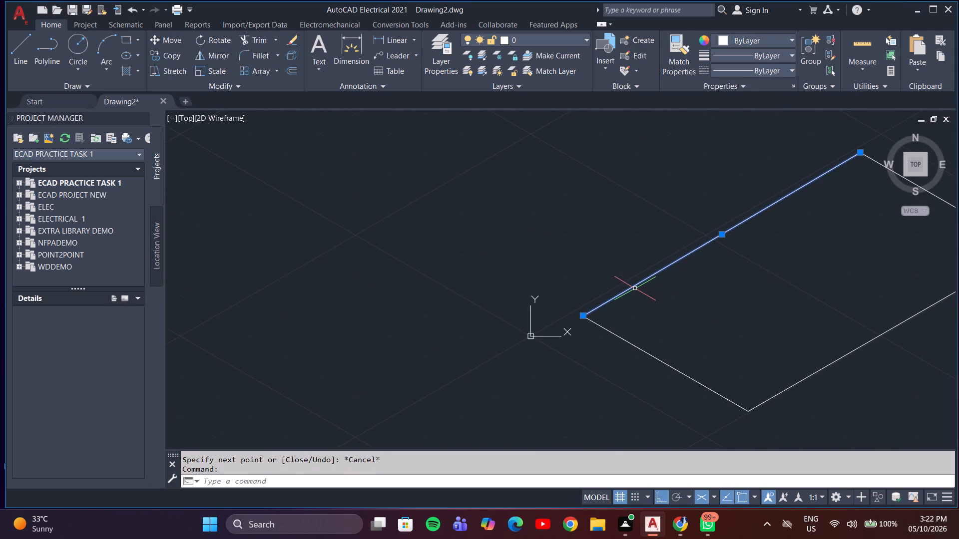
key("l")
key("Return")
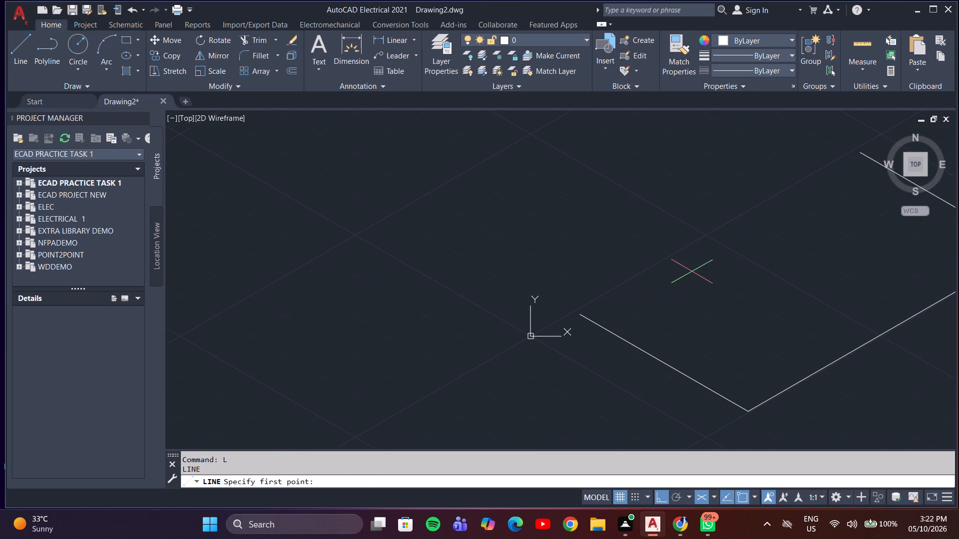
scroll(749, 246, "down", 3)
middle_click_drag(751, 246, 692, 247)
scroll(695, 247, "up", 3)
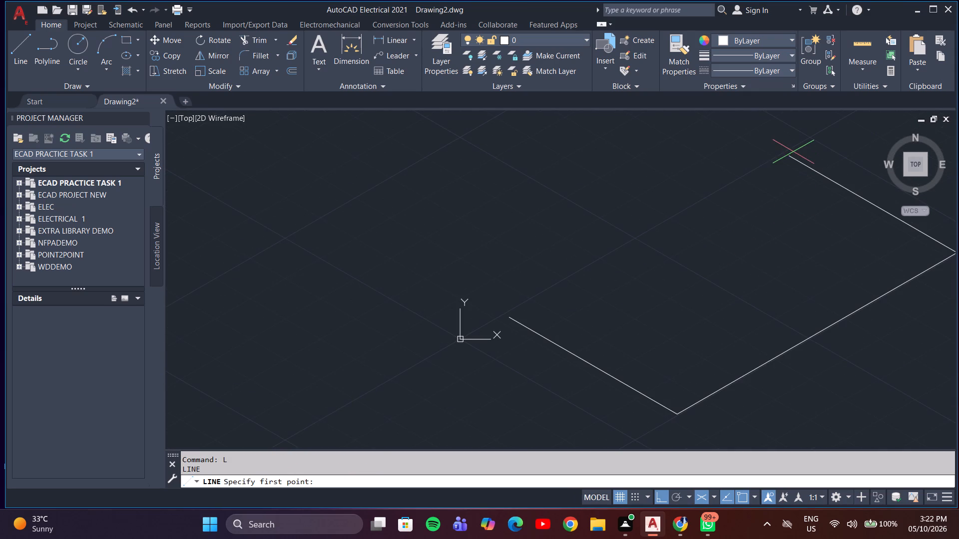
left_click(789, 156)
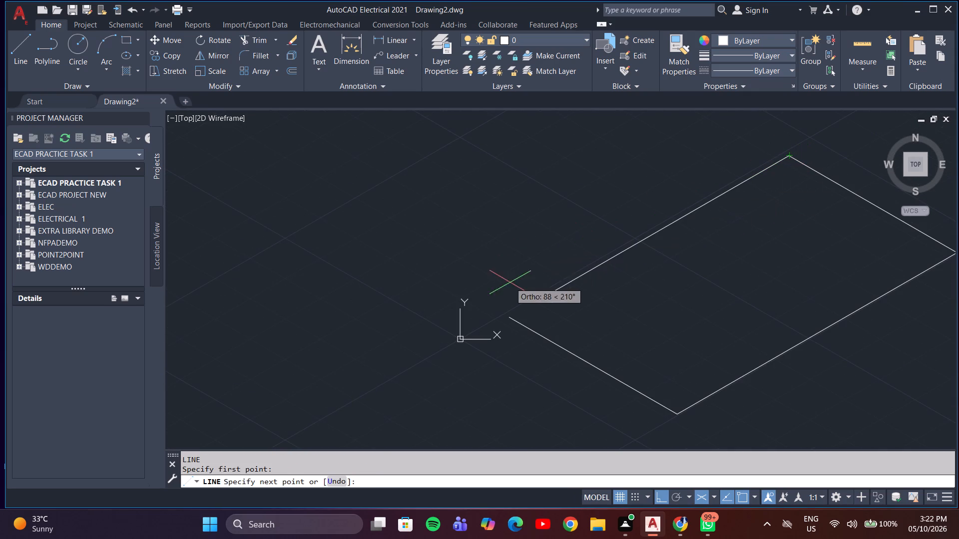
left_click(511, 318)
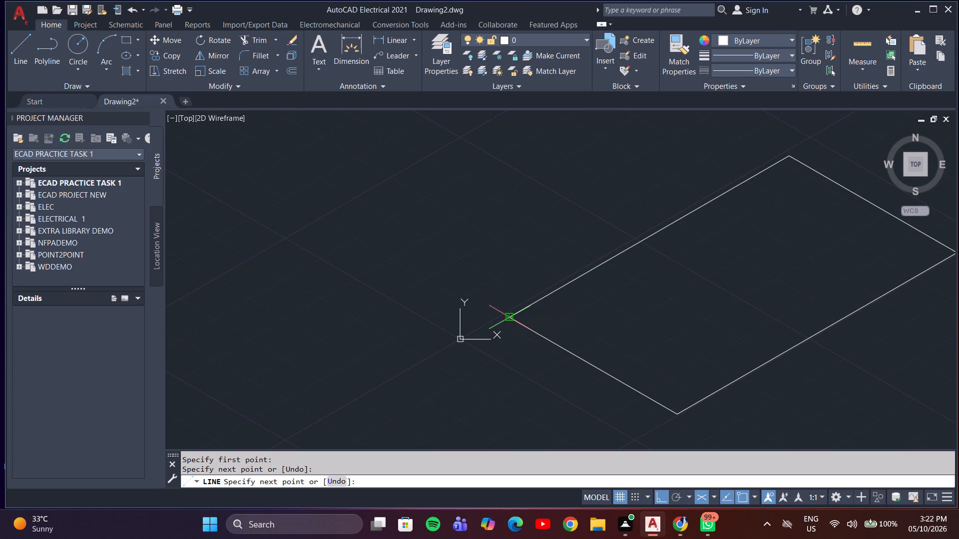
key("Escape")
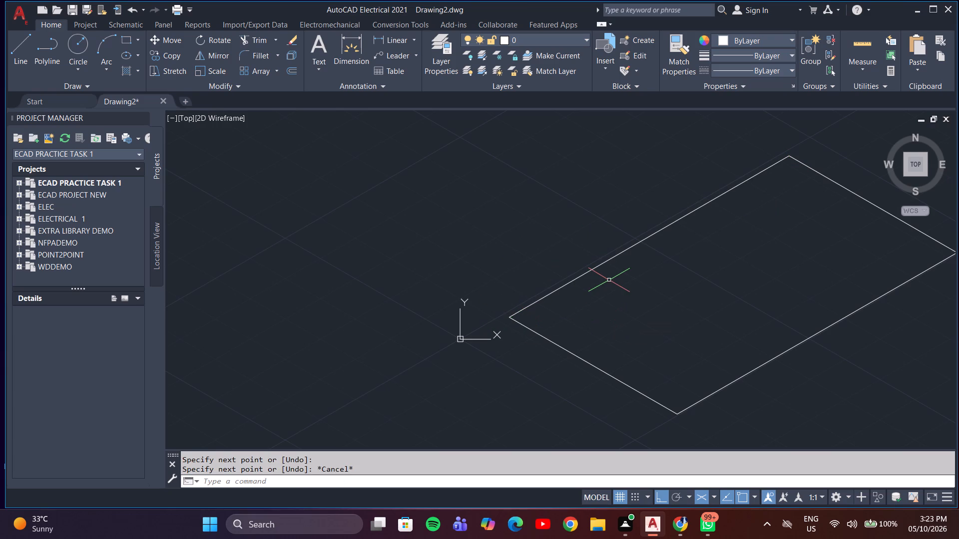
Draw a 12 mm vertical line upward from the base's lowest corner on the right isoplane.
scroll(660, 347, "down", 2)
middle_click_drag(674, 353, 537, 282)
scroll(536, 282, "up", 1)
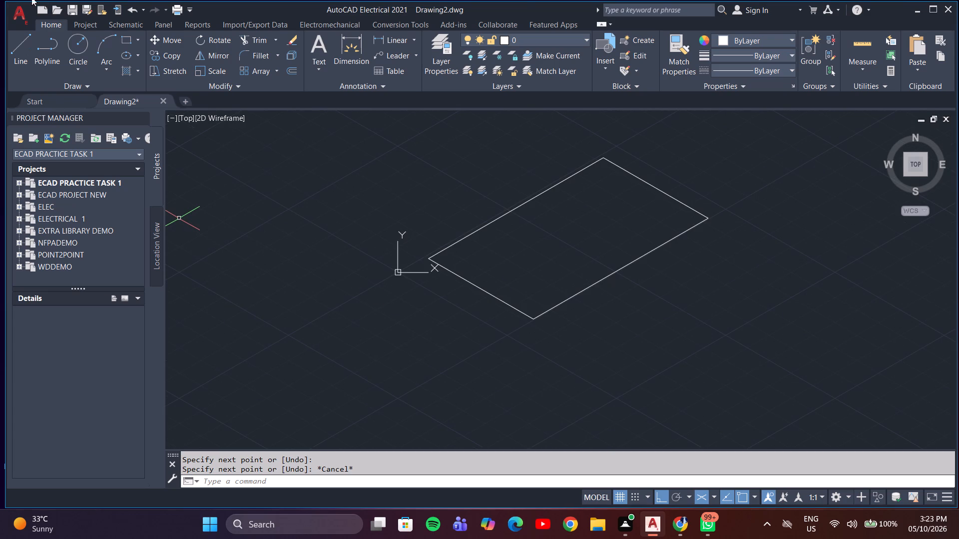
left_click(15, 40)
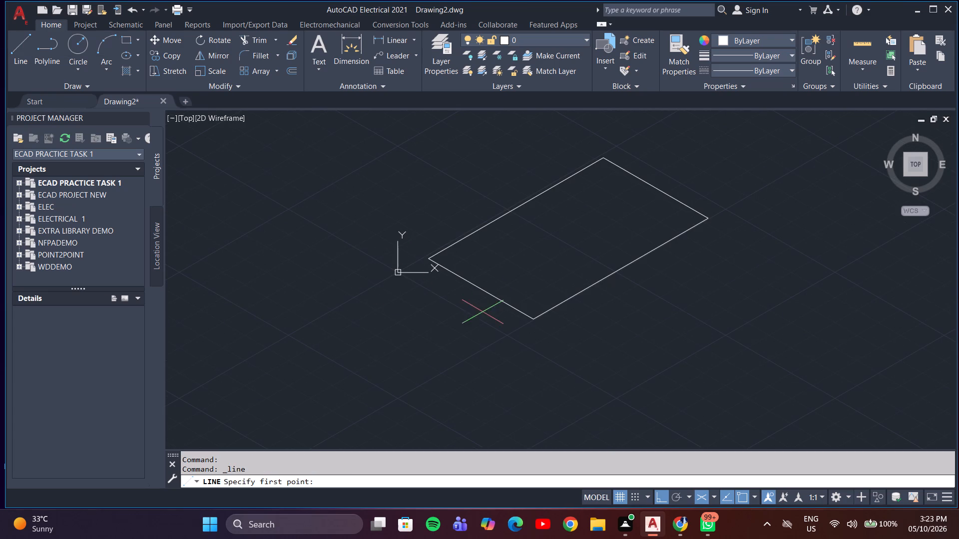
left_click(531, 319)
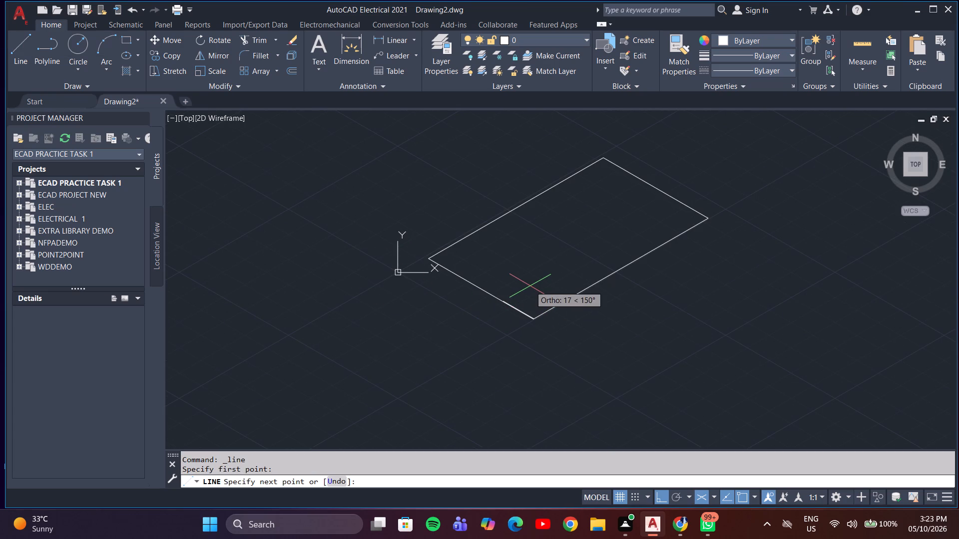
key("F5")
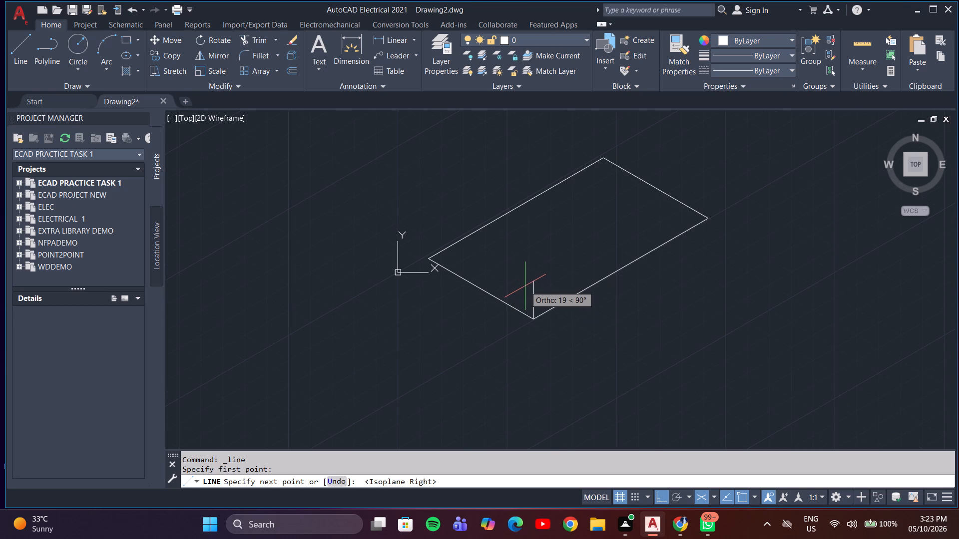
type("12")
key("Return")
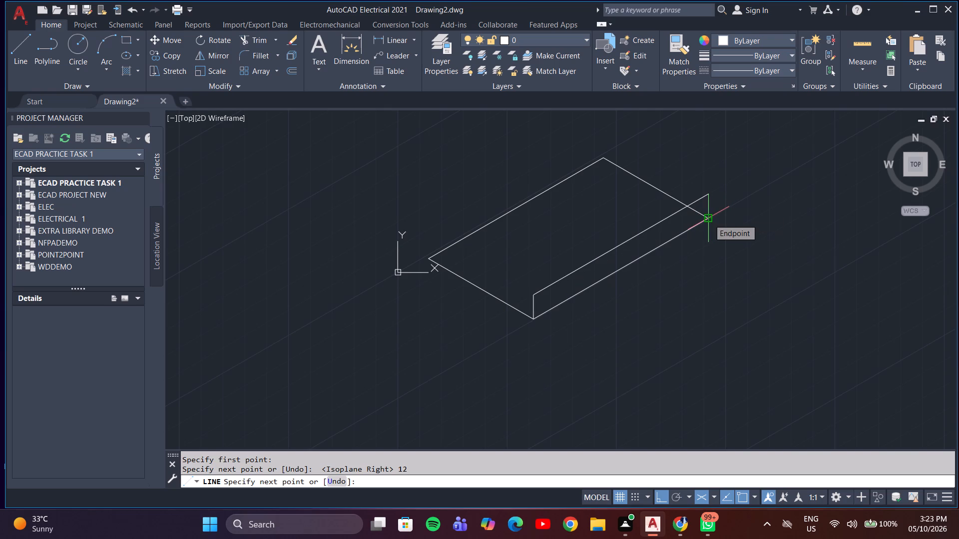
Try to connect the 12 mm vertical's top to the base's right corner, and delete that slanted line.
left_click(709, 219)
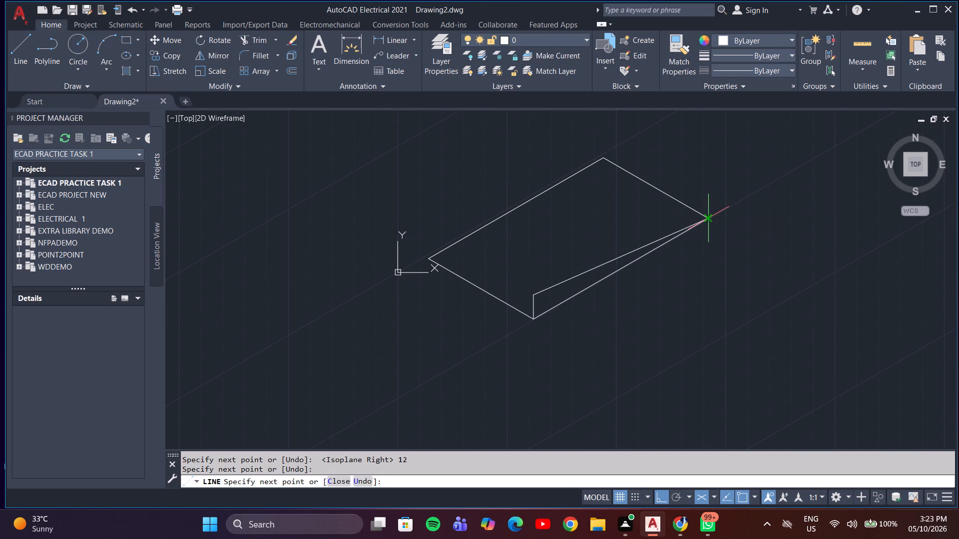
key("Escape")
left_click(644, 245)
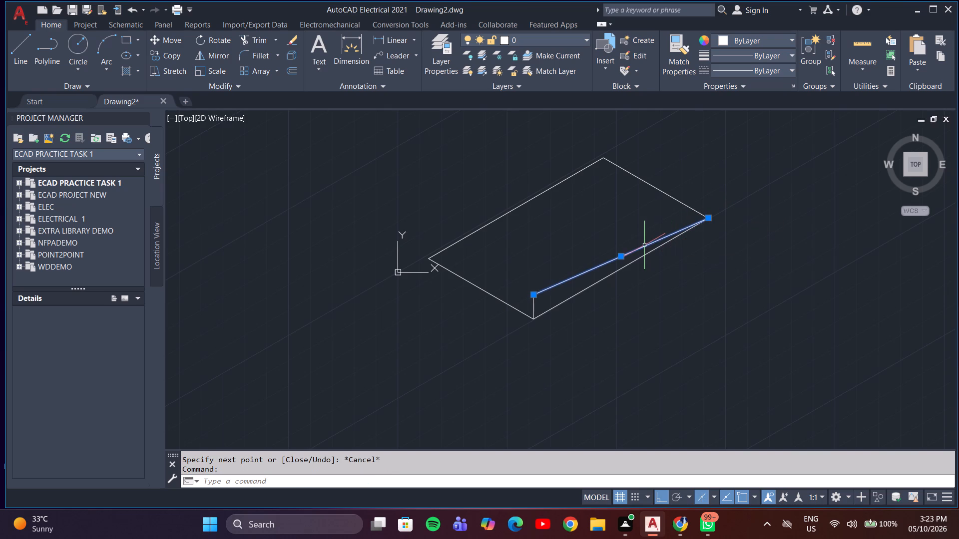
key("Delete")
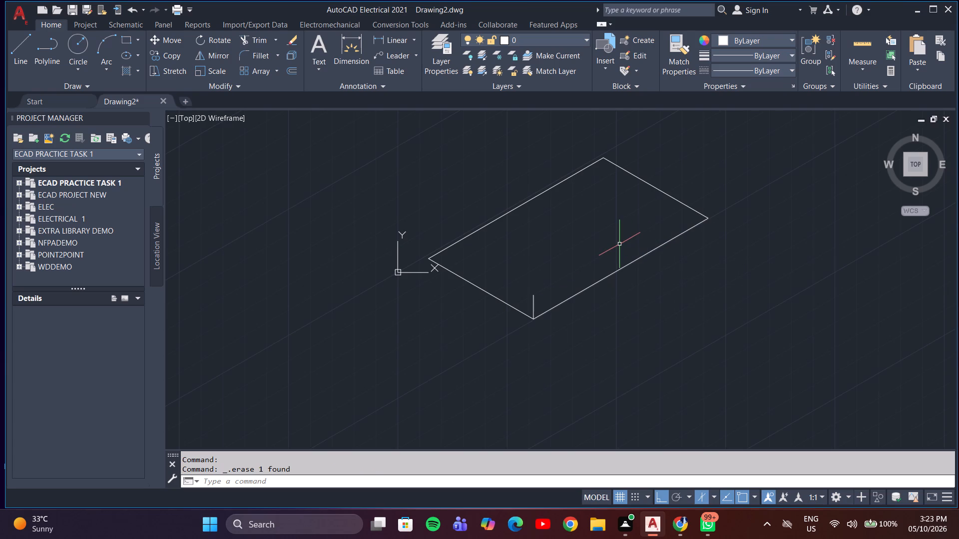
From the 12 mm vertical's top, draw a line parallel to the front 100 mm edge, ending above the right corner, and drop it to that corner.
key("l")
key("Return")
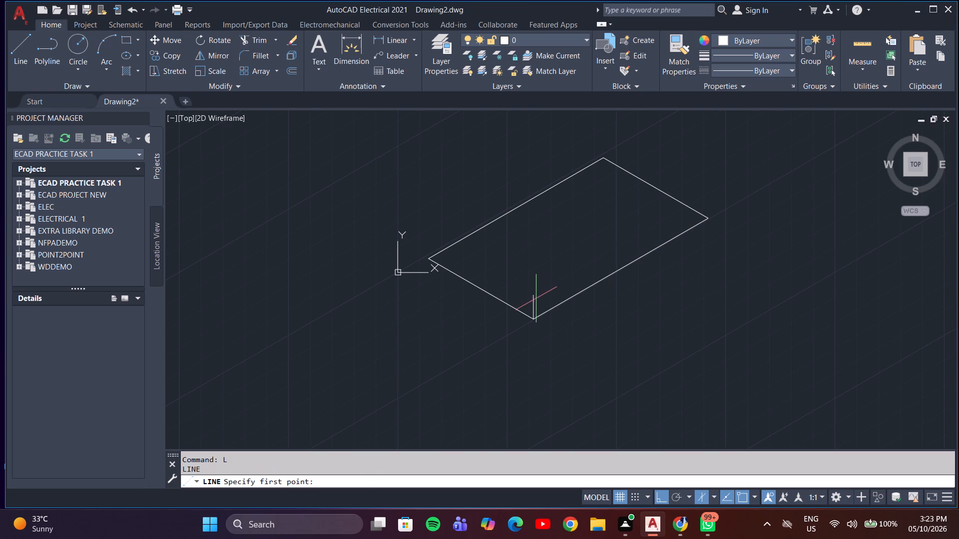
left_click(531, 292)
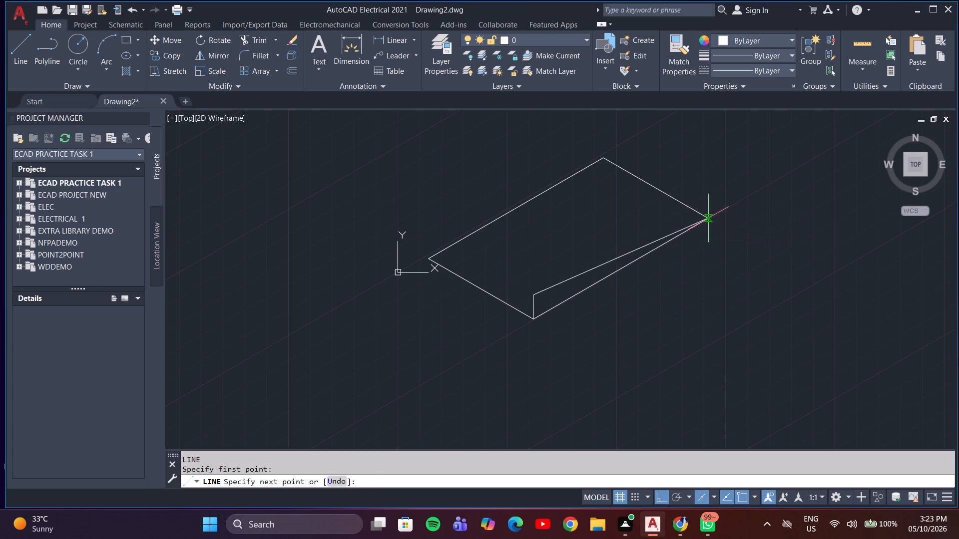
left_click(707, 195)
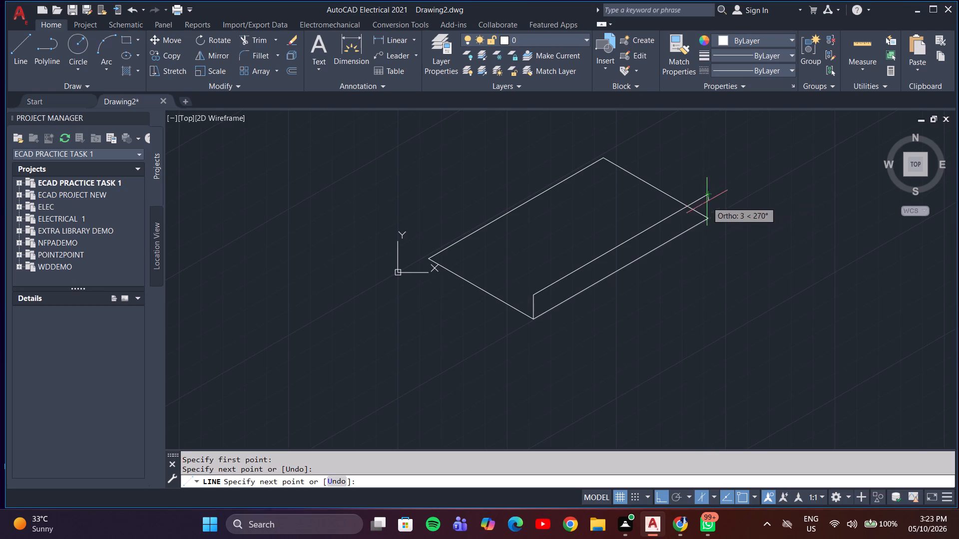
left_click(707, 218)
key("Escape")
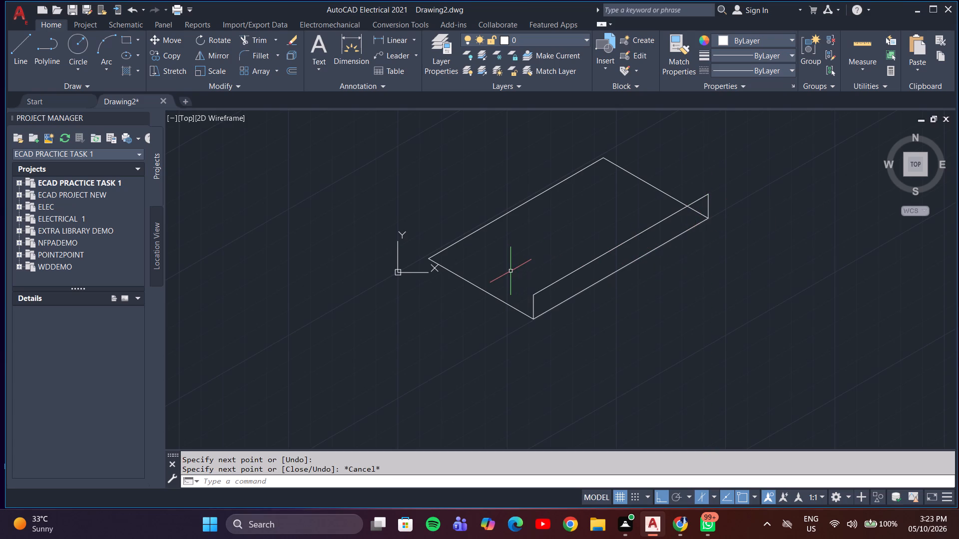
Start a line from the top of the 12 mm vertical, switch to the left isoplane, and cancel the line.
key("l")
key("Return")
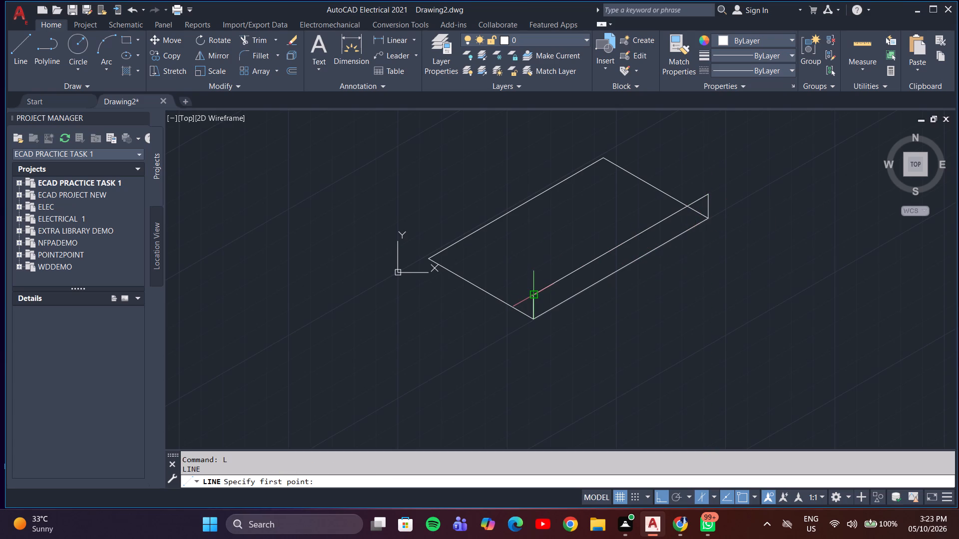
left_click(533, 293)
key("F5")
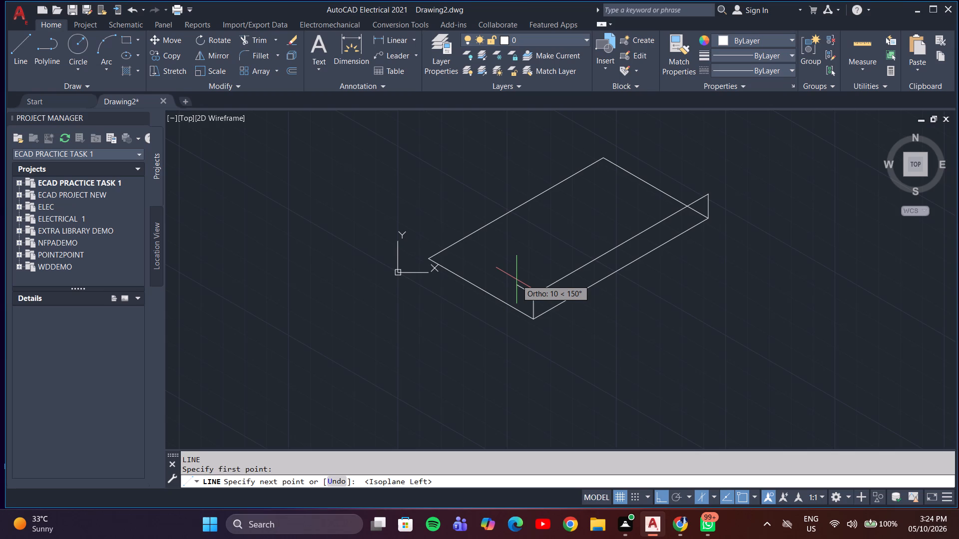
key("Escape")
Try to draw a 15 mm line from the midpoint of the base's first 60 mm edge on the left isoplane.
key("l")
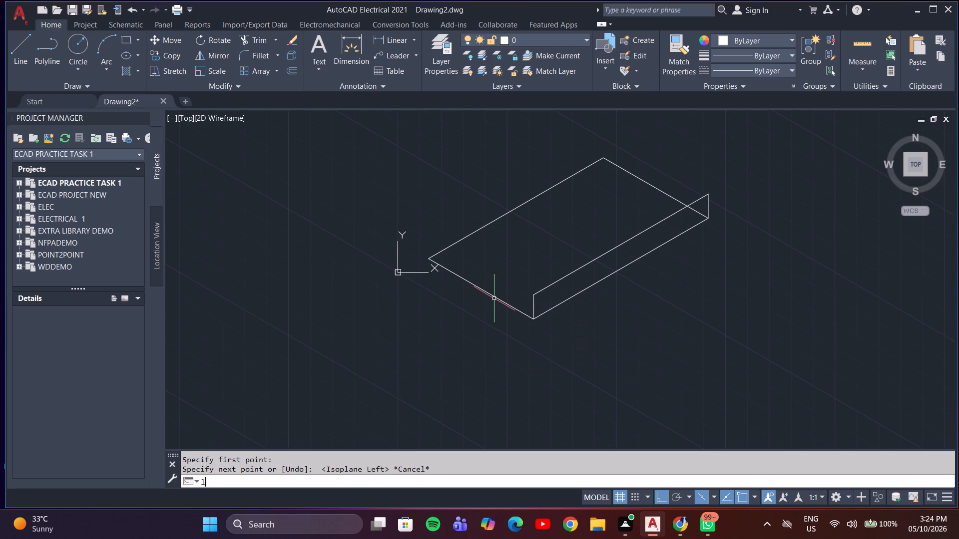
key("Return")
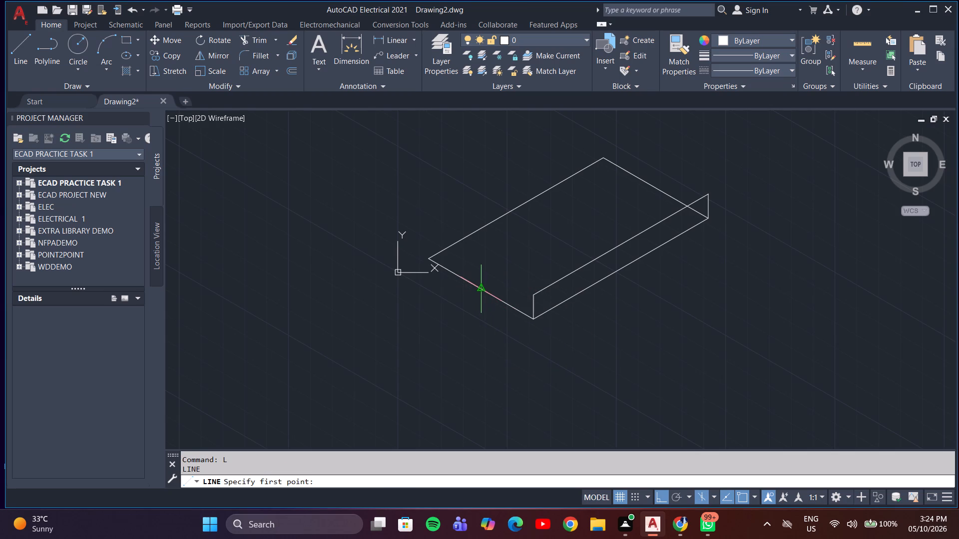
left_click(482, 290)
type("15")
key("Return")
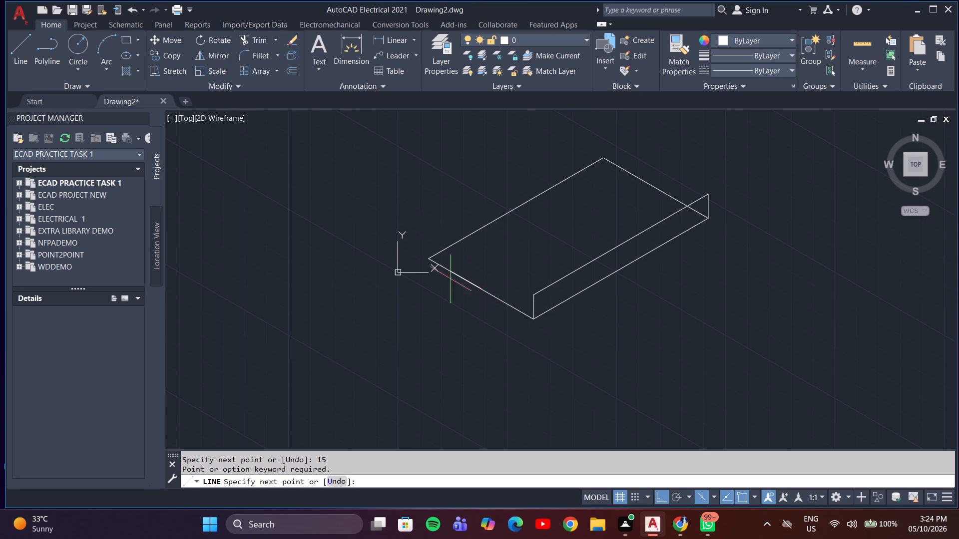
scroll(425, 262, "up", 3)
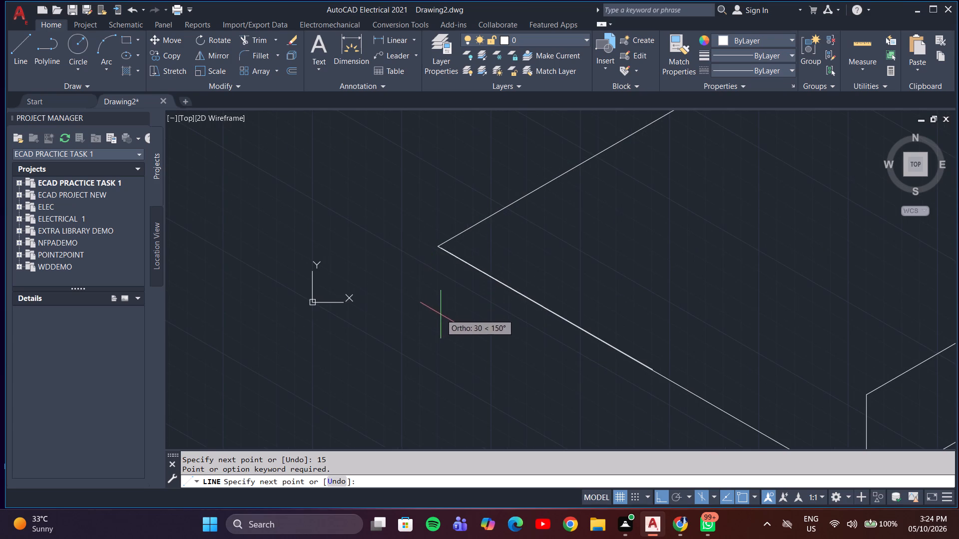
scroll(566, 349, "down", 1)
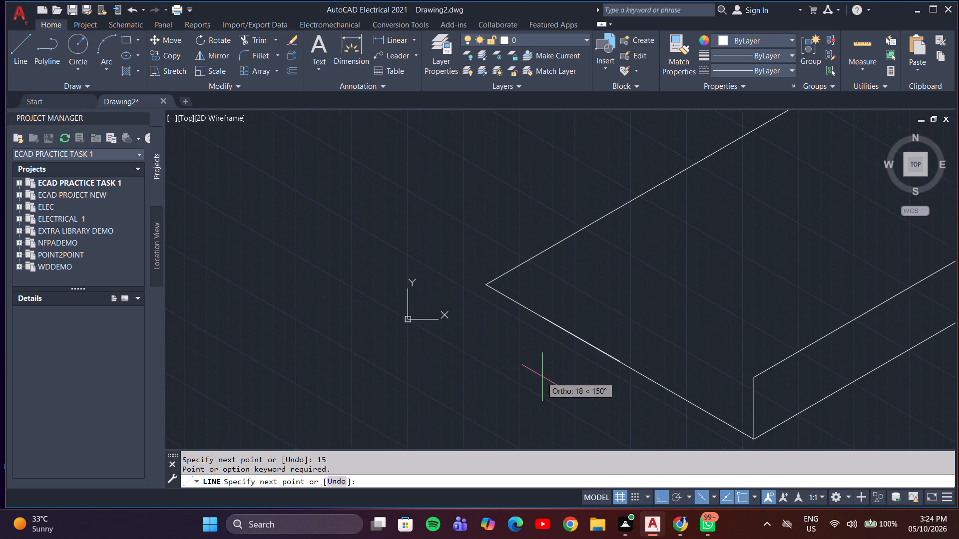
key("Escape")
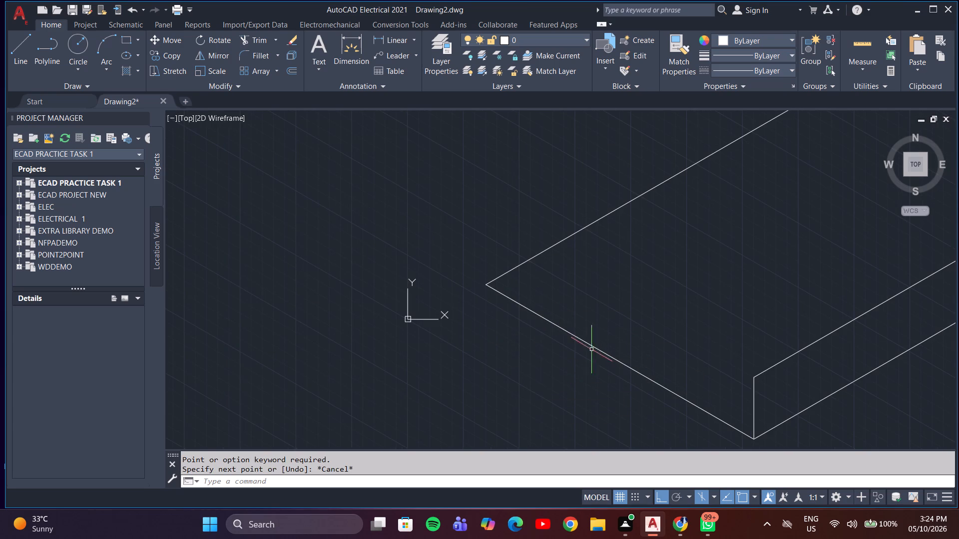
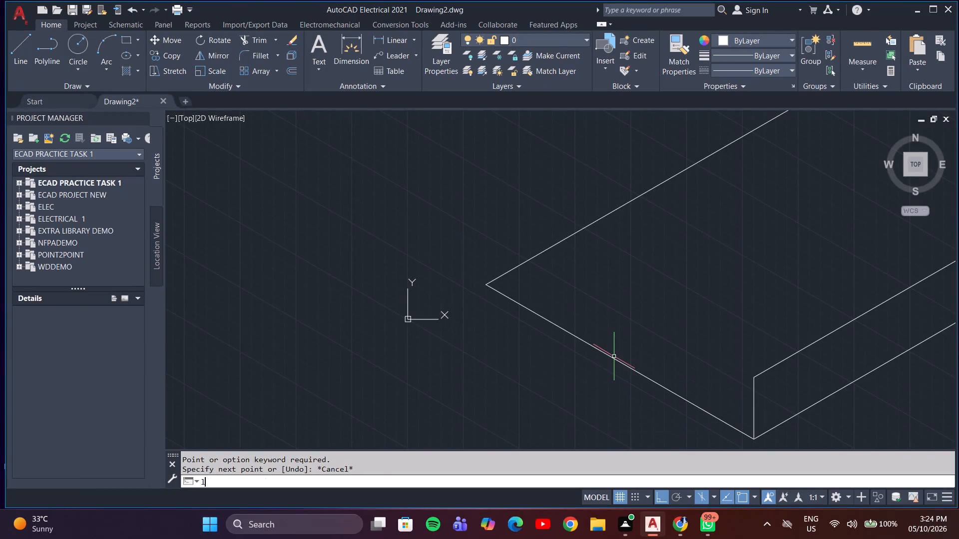
Draw a 15 mm line from the midpoint of the left 60 mm base edge toward the left corner, ending in a short downward tick.
key("Return")
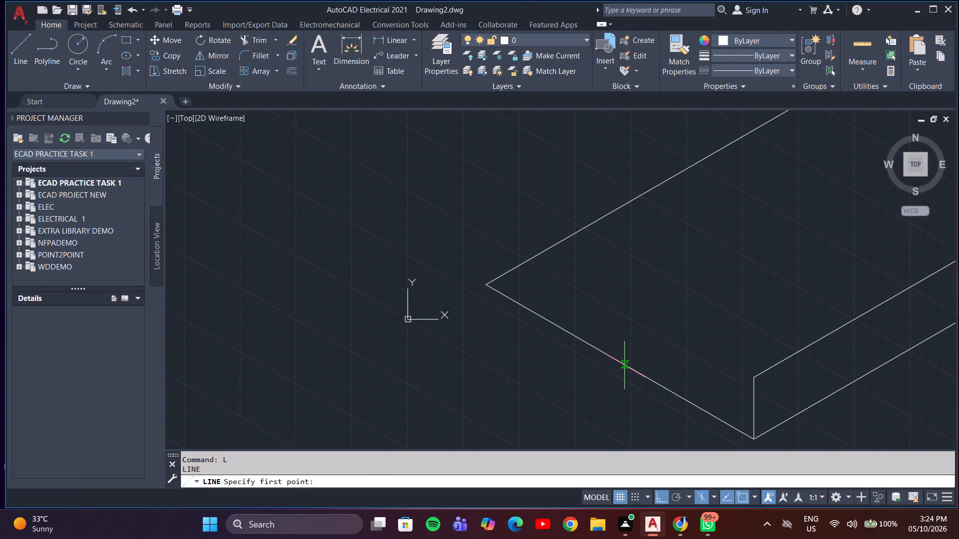
left_click(620, 362)
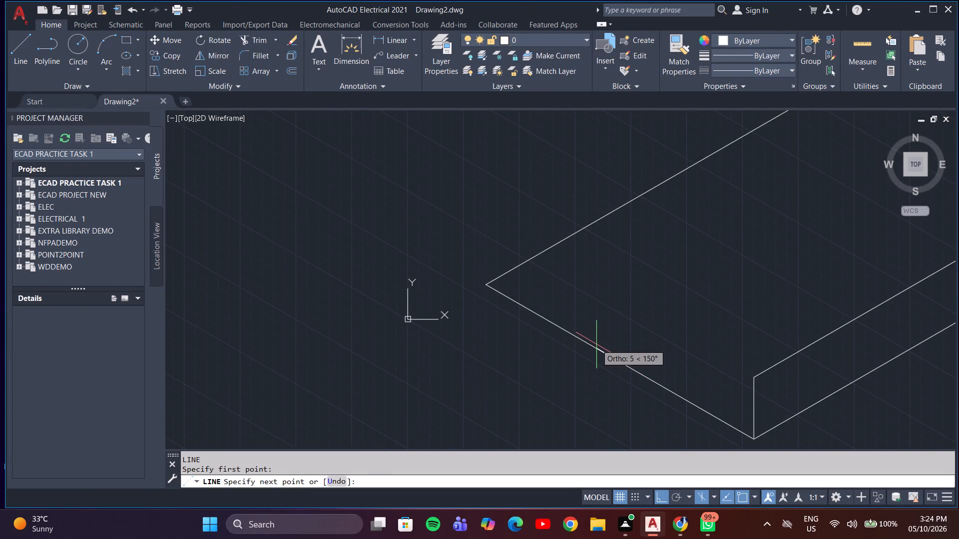
type("15")
key("Return")
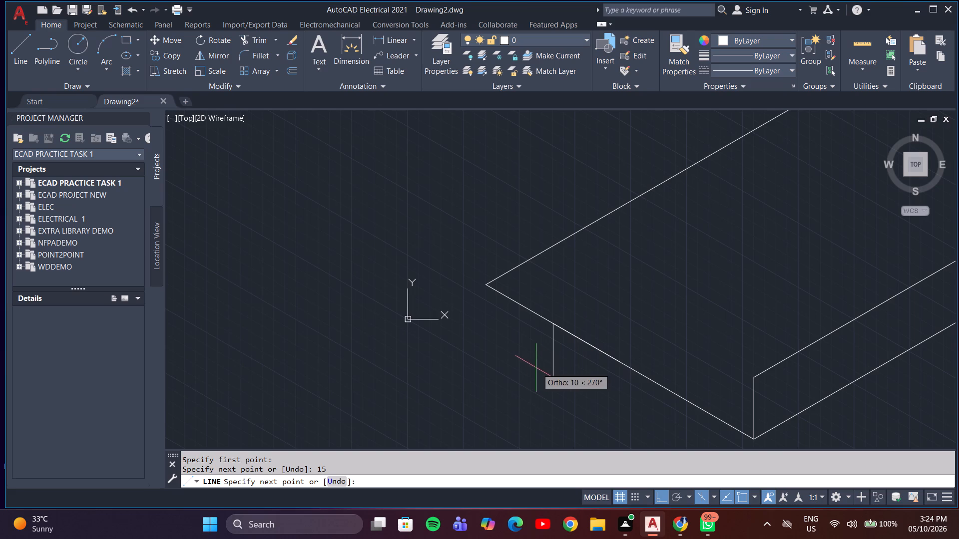
left_click(542, 348)
key("space")
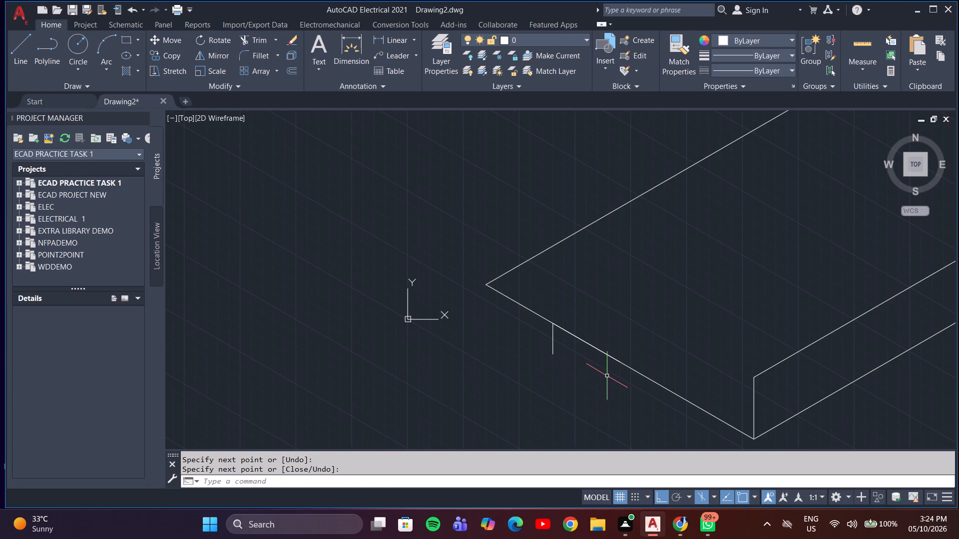
Draw a 15 mm line from the same edge midpoint toward the front corner, ending in a short downward tick.
key("l")
key("Return")
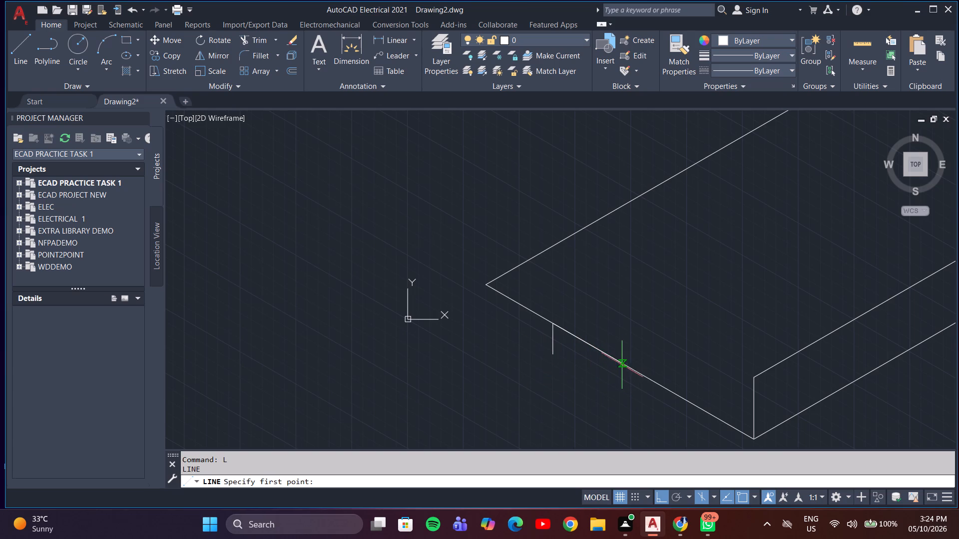
left_click(617, 362)
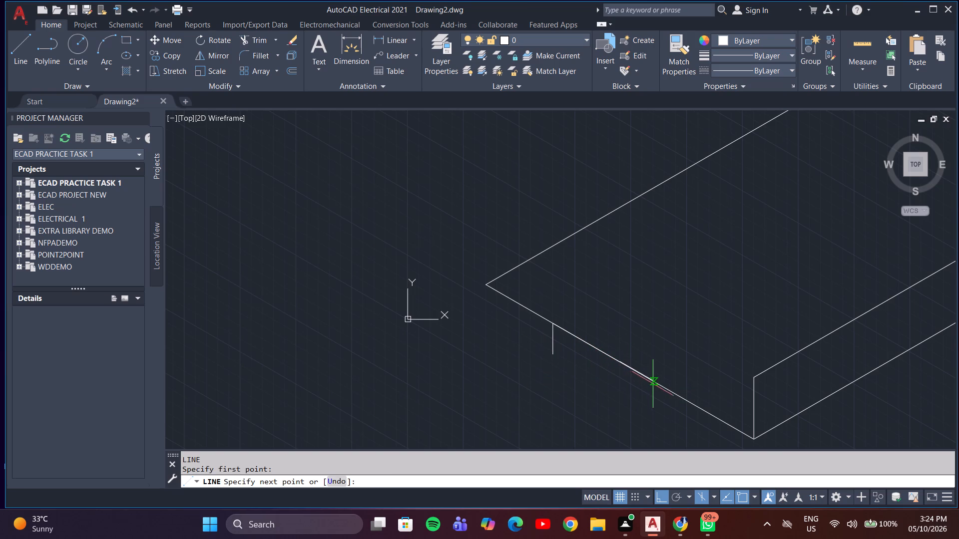
type("15")
key("Return")
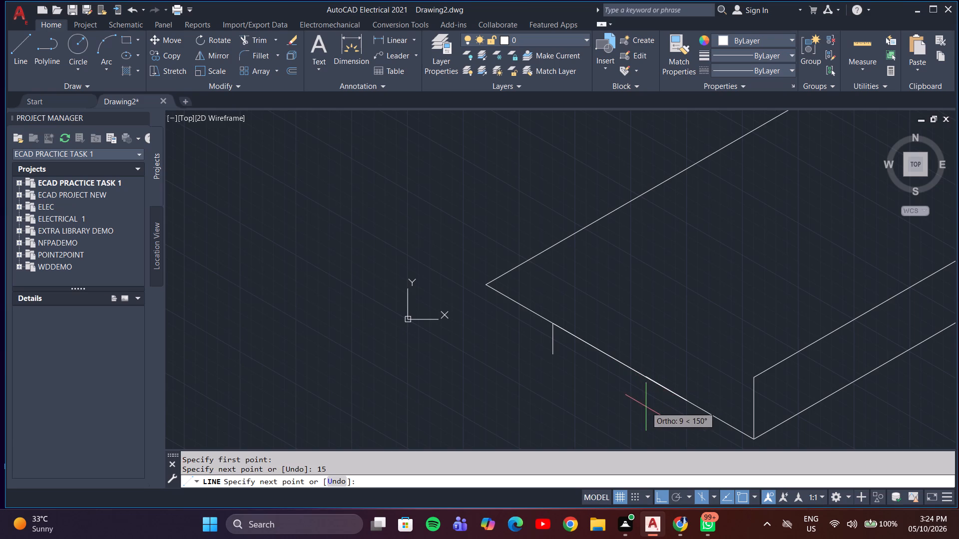
left_click(674, 422)
key("Escape")
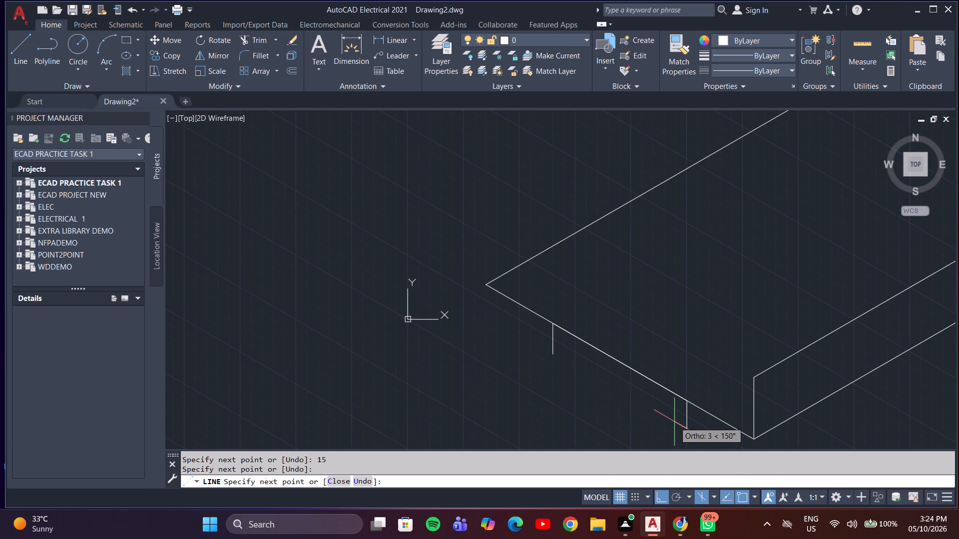
From the front corner's 12 mm vertical top, draw a line parallel to the 60 mm edge to above the nearer tick, and drop it there.
scroll(547, 356, "down", 2)
key("l")
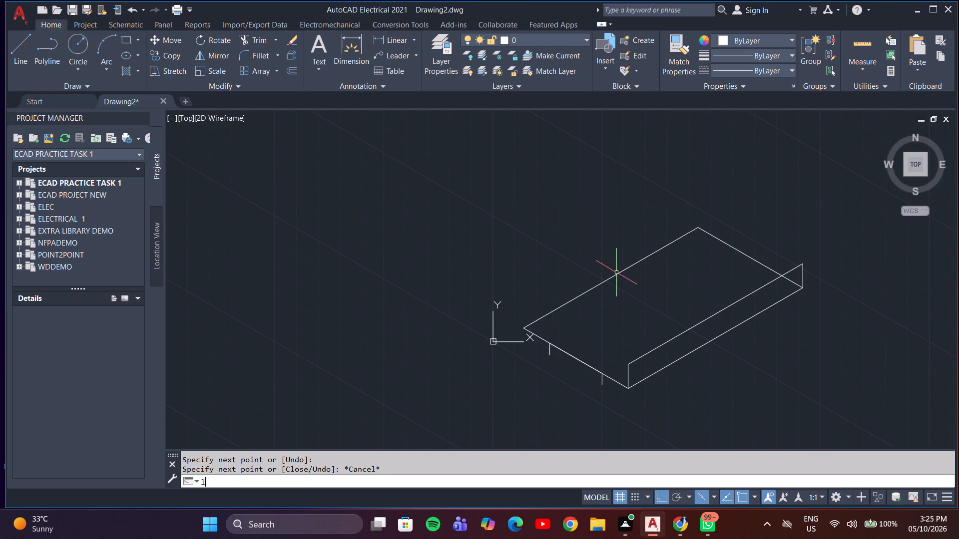
key("Return")
scroll(634, 355, "up", 3)
middle_click_drag(631, 377, 629, 306)
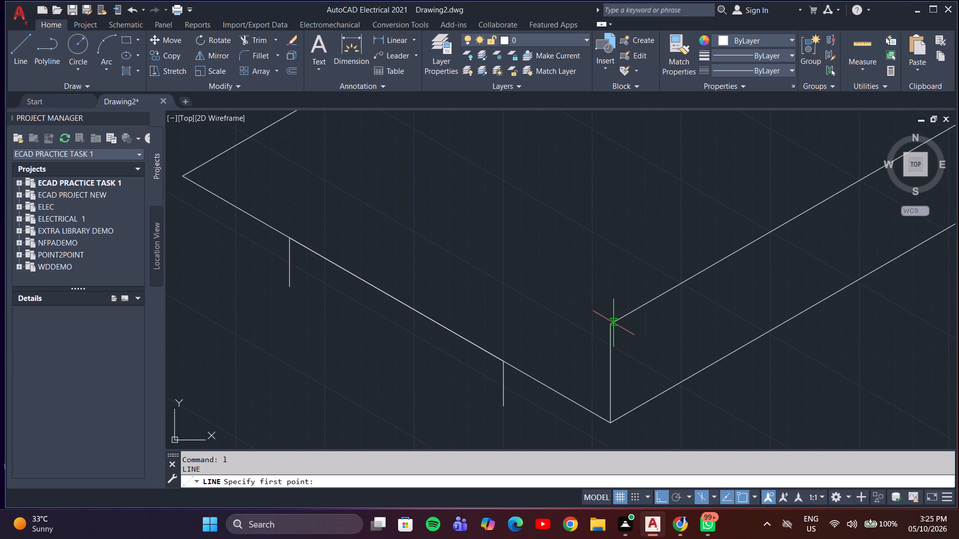
left_click(609, 324)
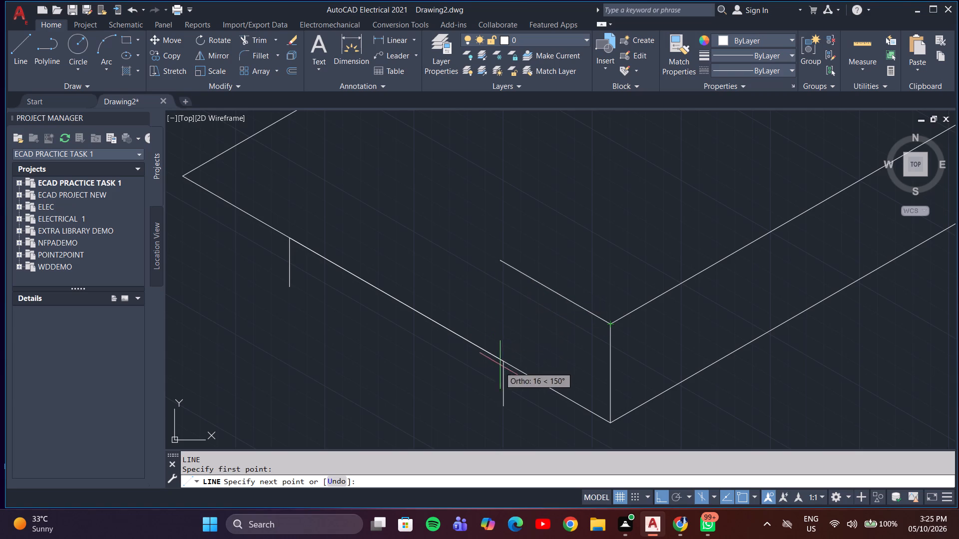
left_click(502, 262)
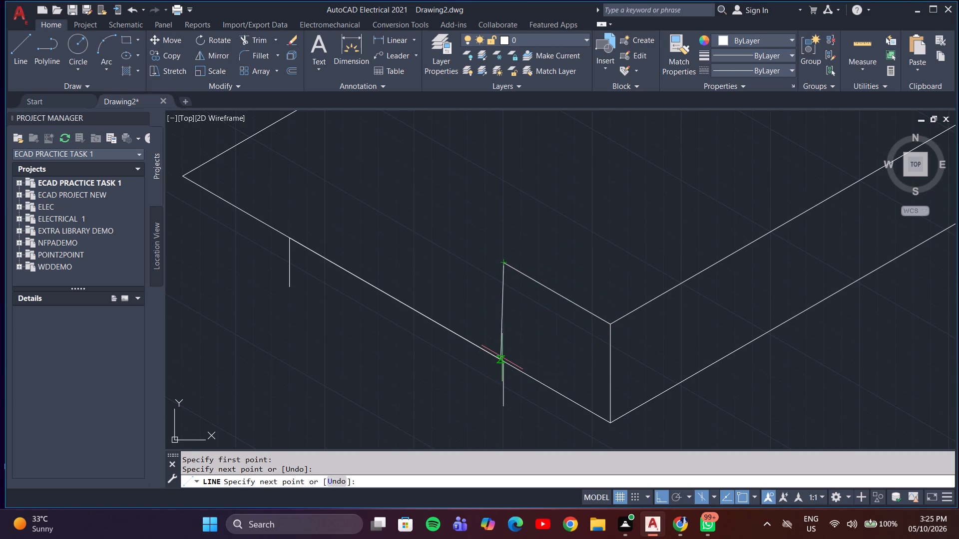
left_click(504, 361)
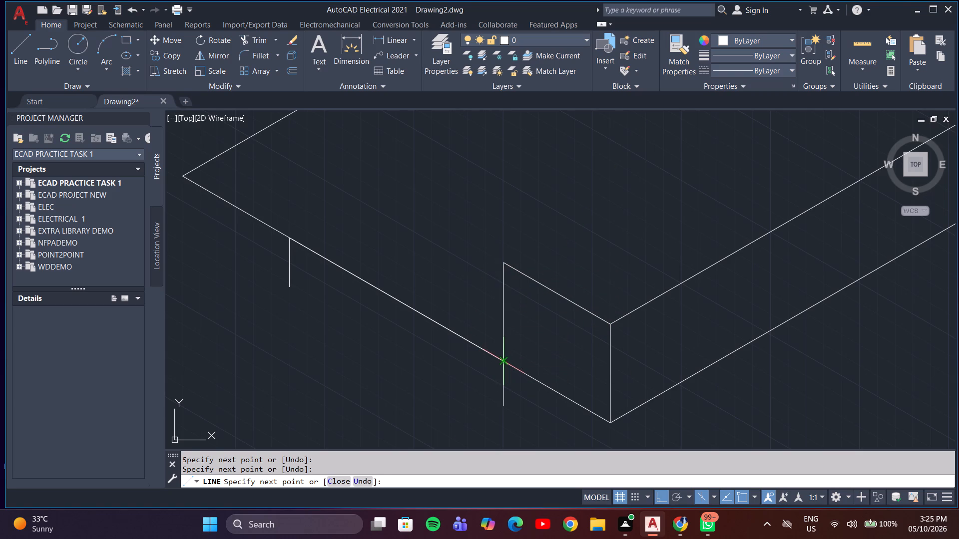
key("Escape")
From the farther tick's point on the edge, draw a 12 mm vertical, a line parallel to the edge to above the left corner, and drop it there.
middle_click_drag(427, 307, 496, 426)
scroll(504, 390, "down", 4)
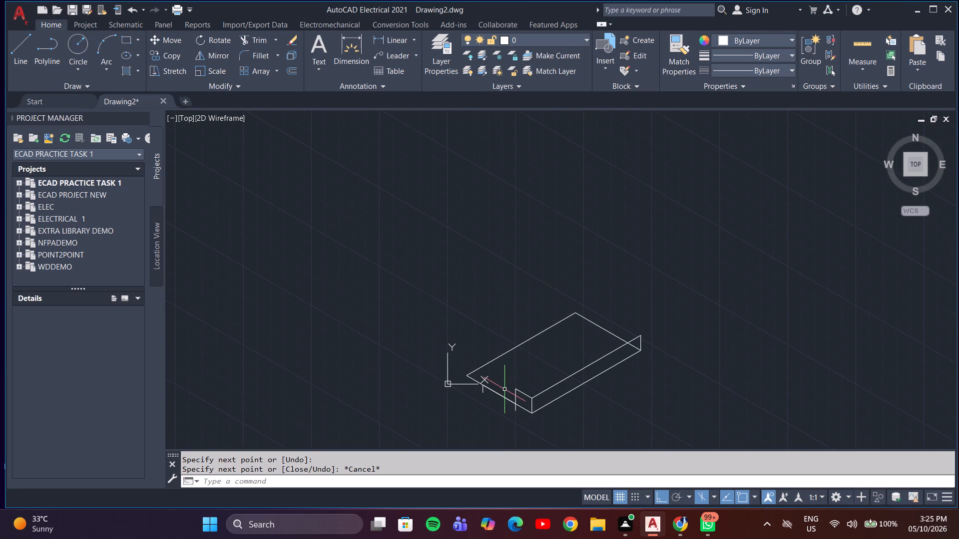
scroll(504, 389, "up", 2)
key("l")
key("Return")
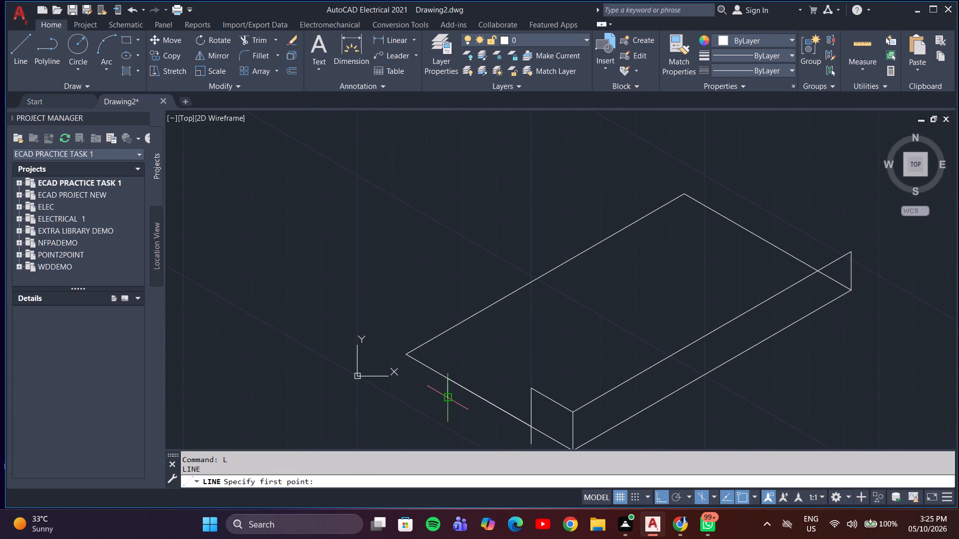
left_click(447, 378)
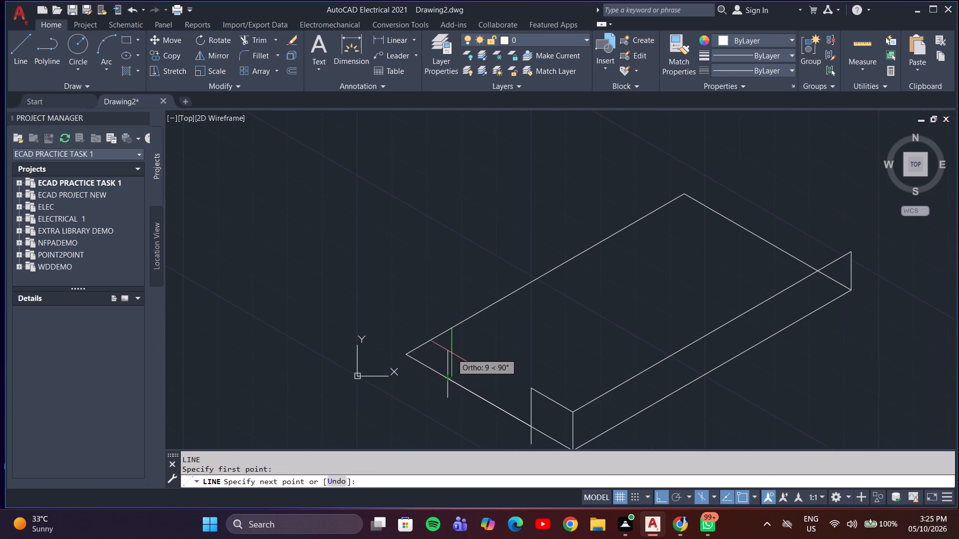
type("12")
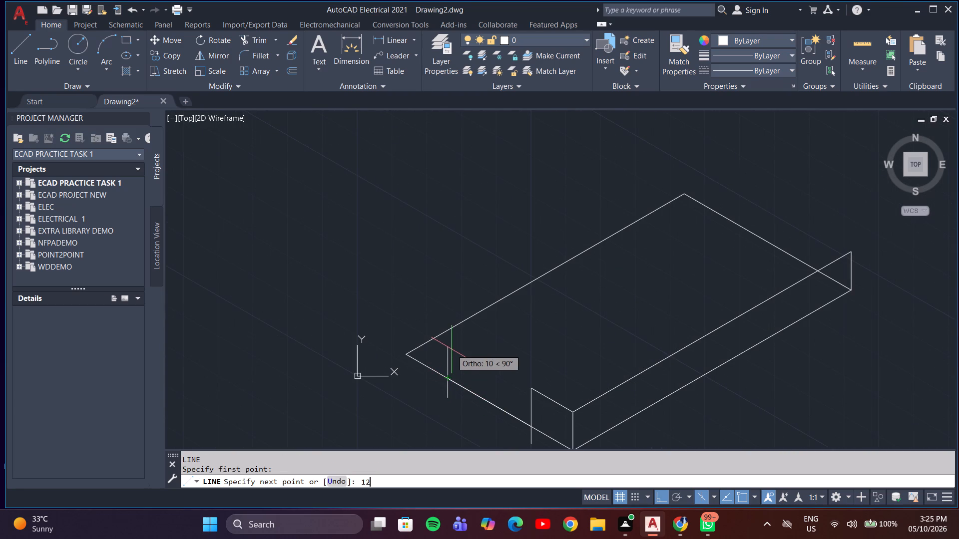
key("Return")
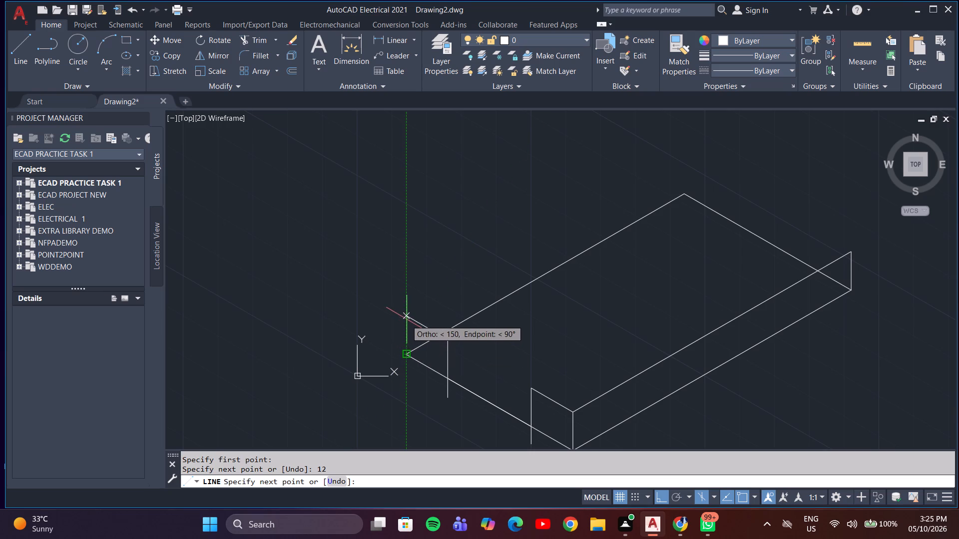
left_click(407, 318)
left_click(408, 356)
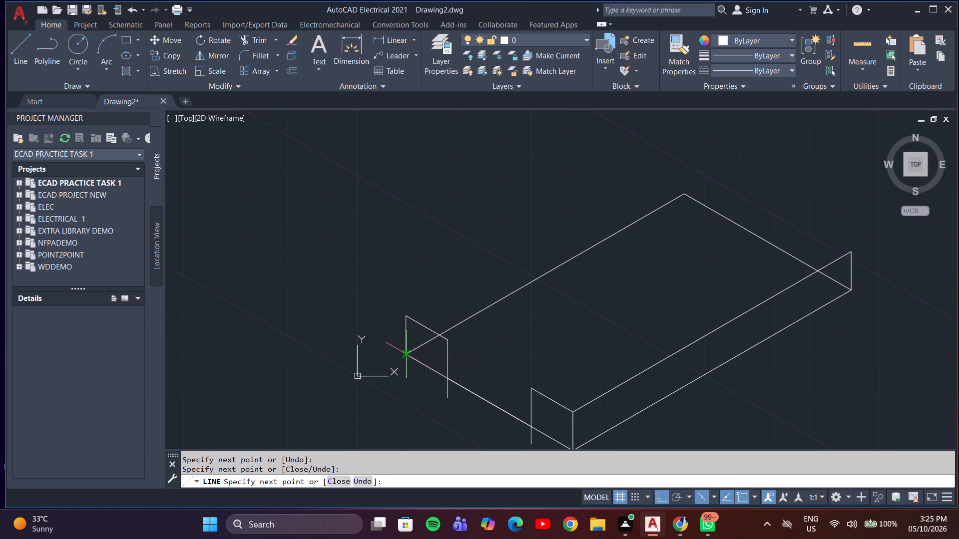
key("Escape")
On the top isoplane, draw a 20 mm line from the farther tick's vertical top and close the top face back to the left corner's vertical top.
scroll(447, 365, "down", 2)
scroll(449, 366, "up", 5)
scroll(449, 365, "down", 4)
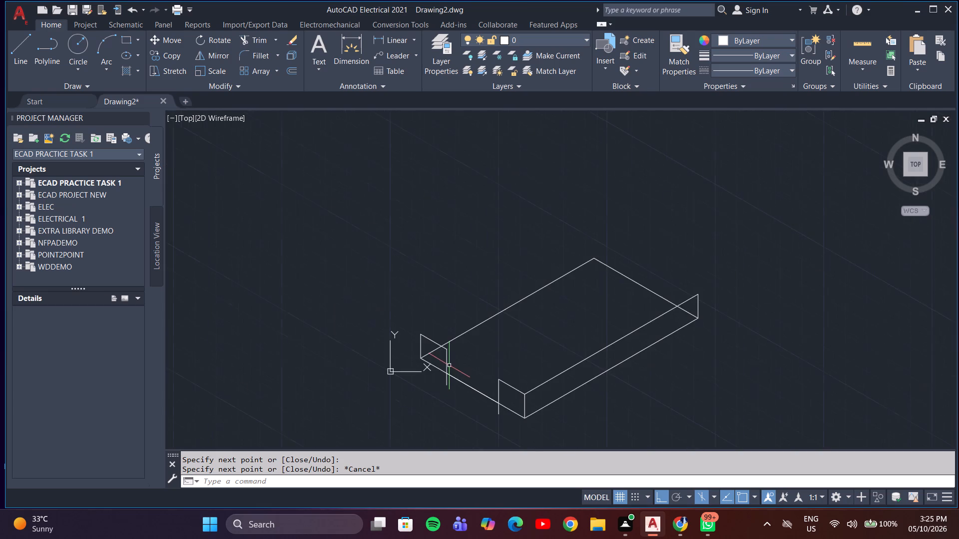
scroll(449, 412, "up", 3)
scroll(450, 392, "down", 2)
middle_click_drag(501, 400, 472, 394)
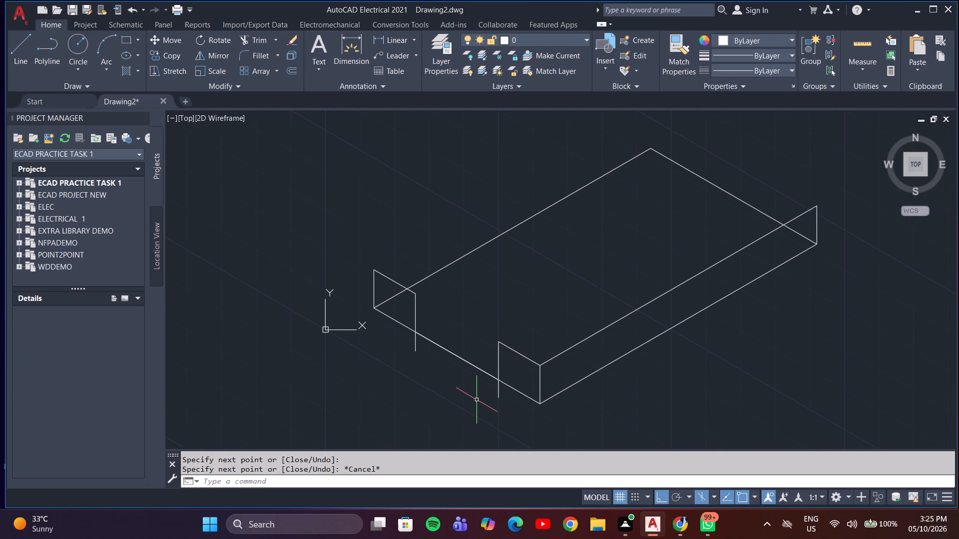
key("l")
key("Return")
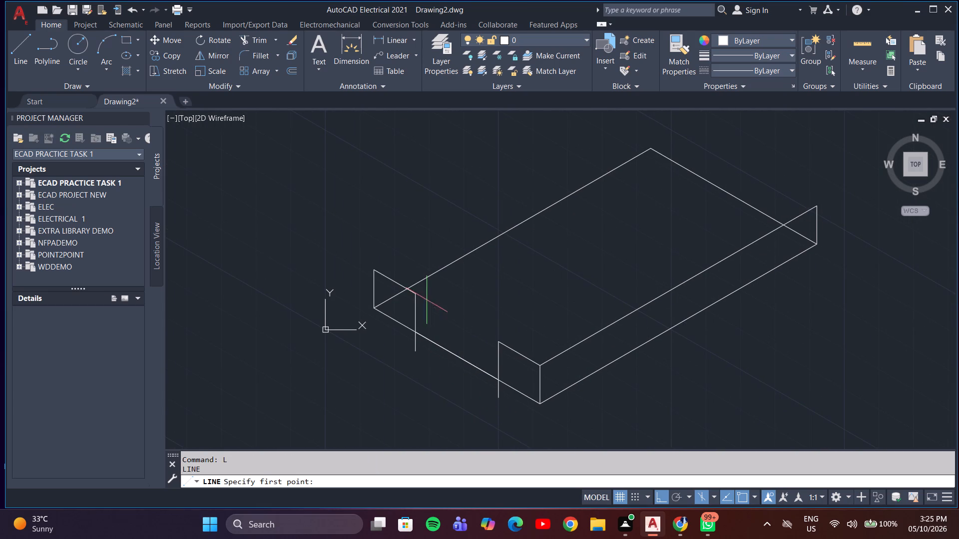
left_click(416, 297)
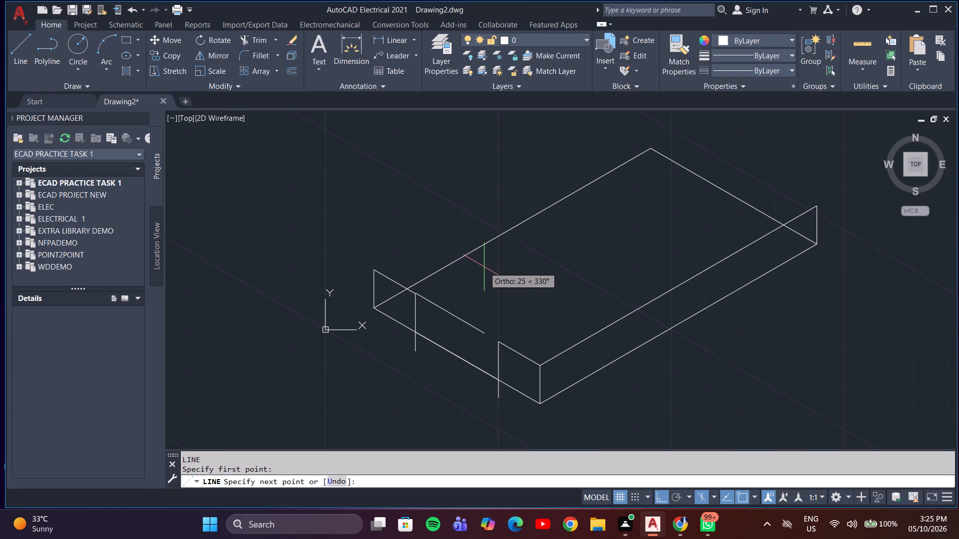
key("F5")
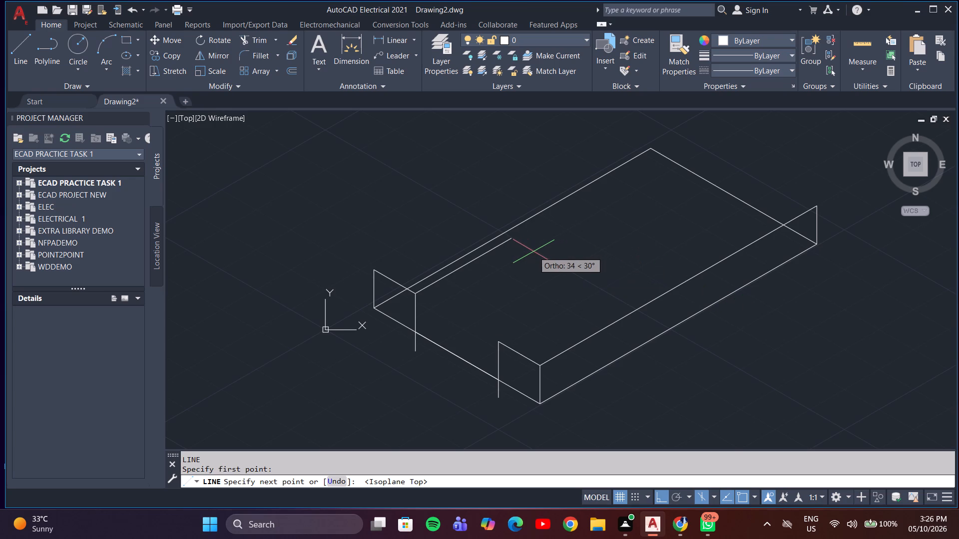
type("20")
key("Return")
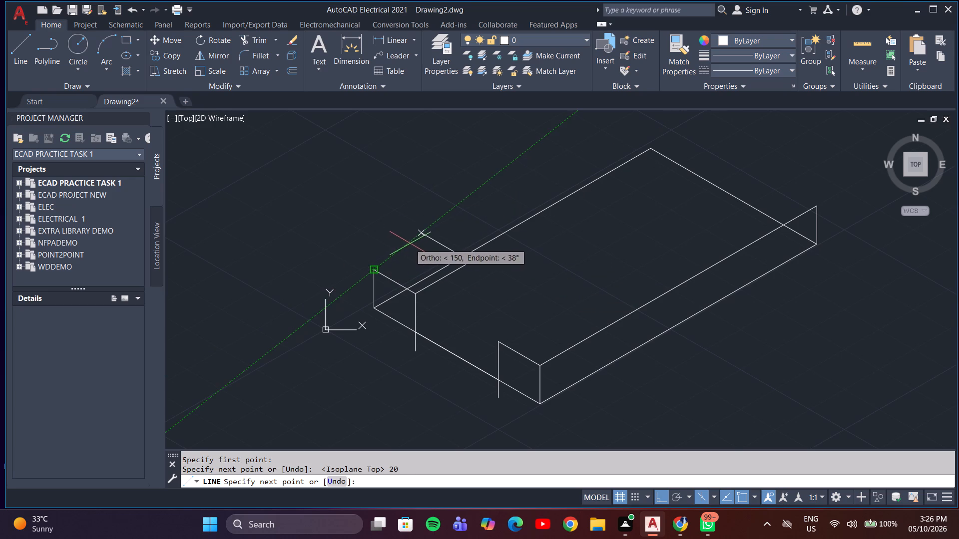
left_click(431, 238)
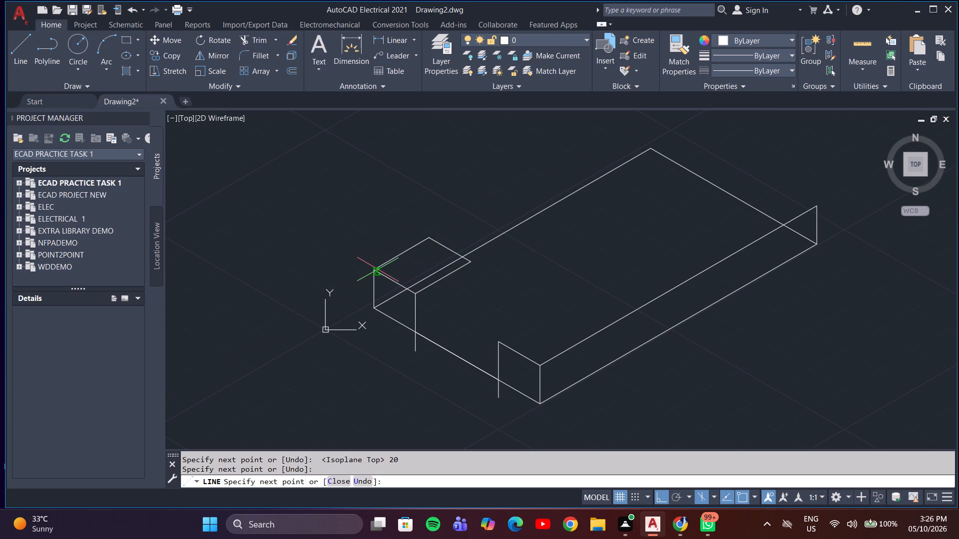
left_click(378, 269)
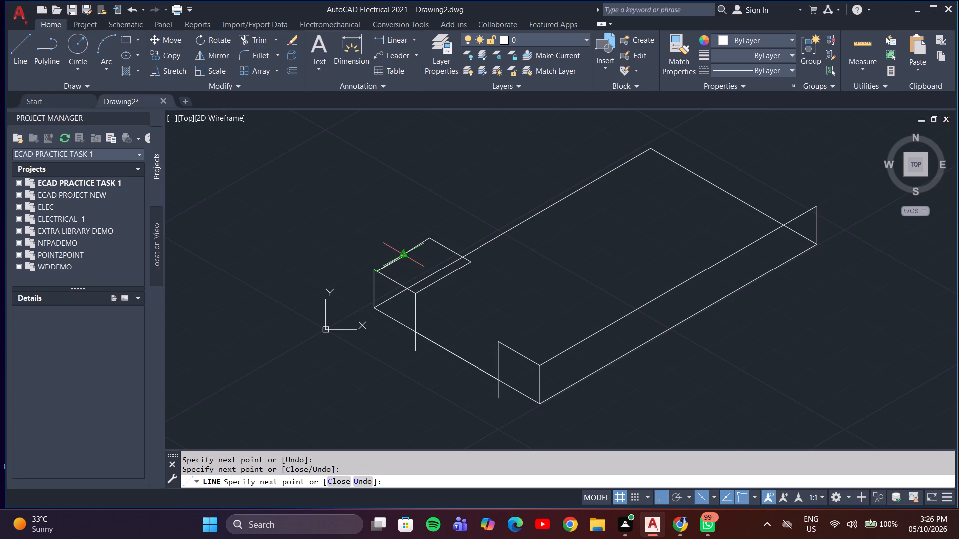
key("ctrl+z")
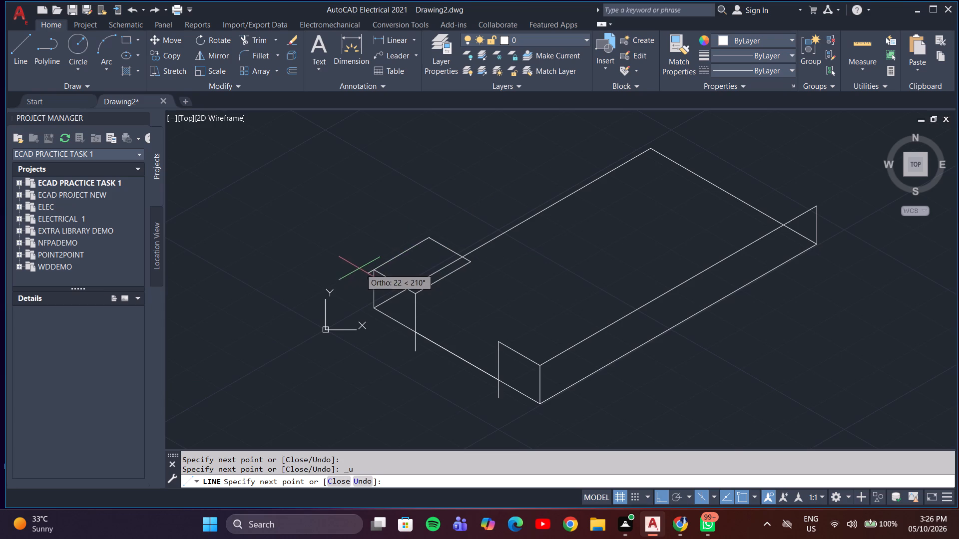
left_click(374, 270)
key("Escape")
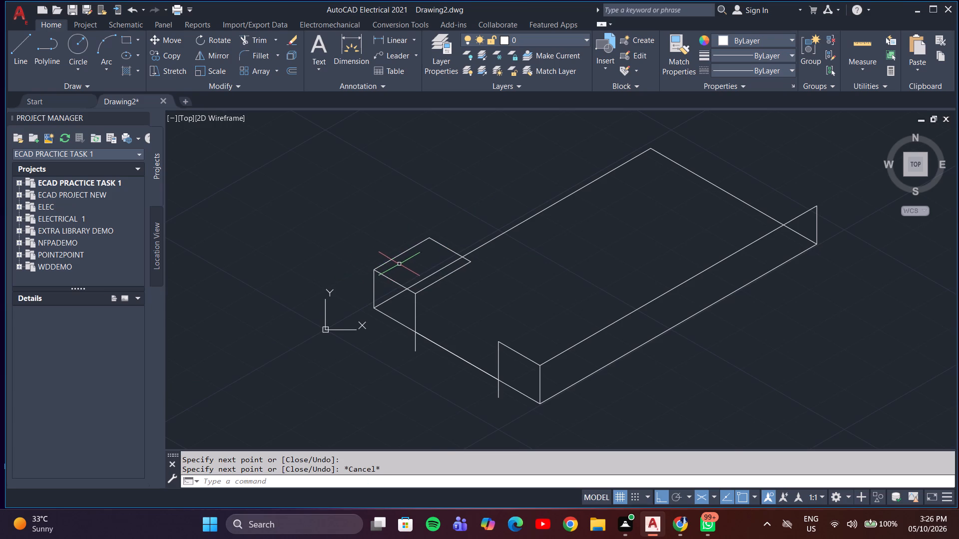
Copy the top face's three new lines from the farther tick's vertical top to the top of the front corner's 12 mm vertical.
scroll(404, 262, "up", 2)
scroll(404, 262, "down", 3)
middle_click_drag(426, 281, 357, 270)
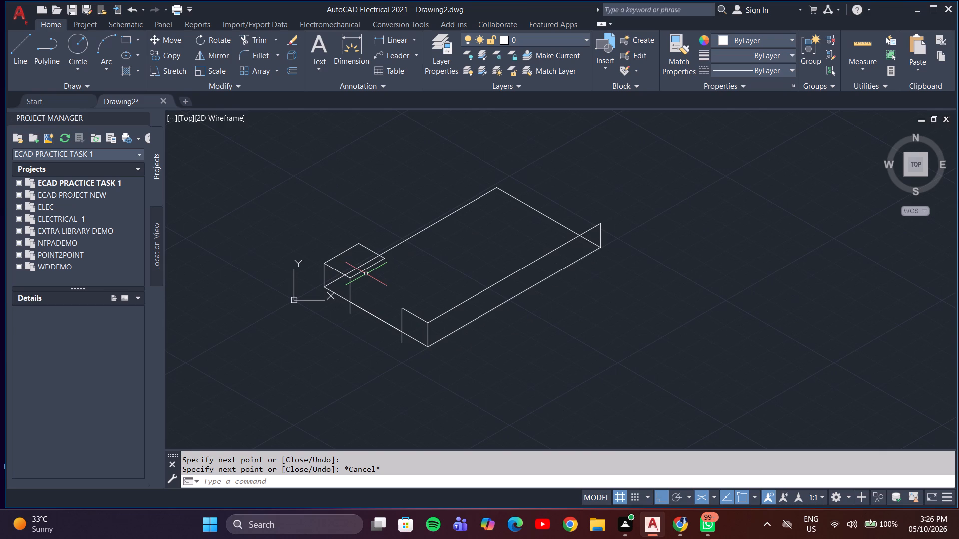
left_click(361, 272)
left_click(337, 254)
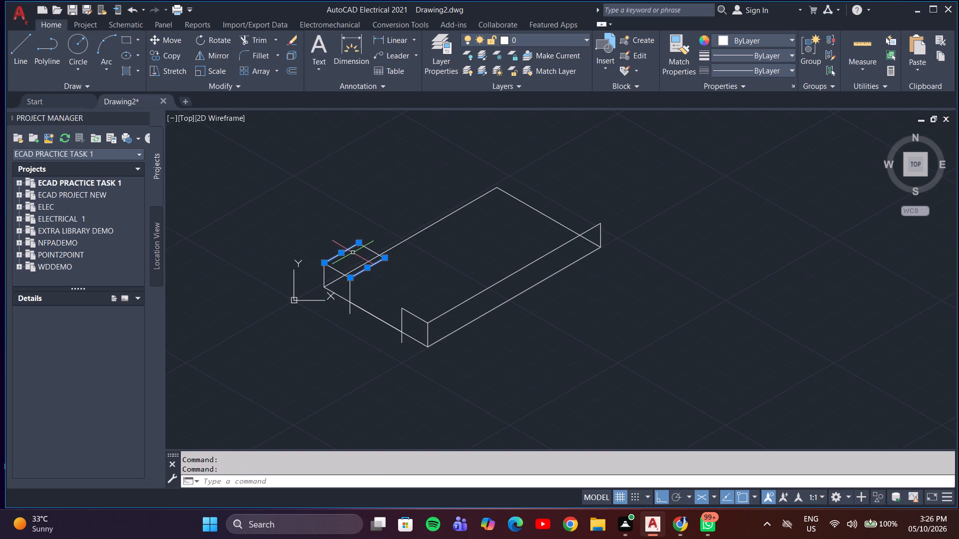
left_click(367, 249)
type("co")
key("Return")
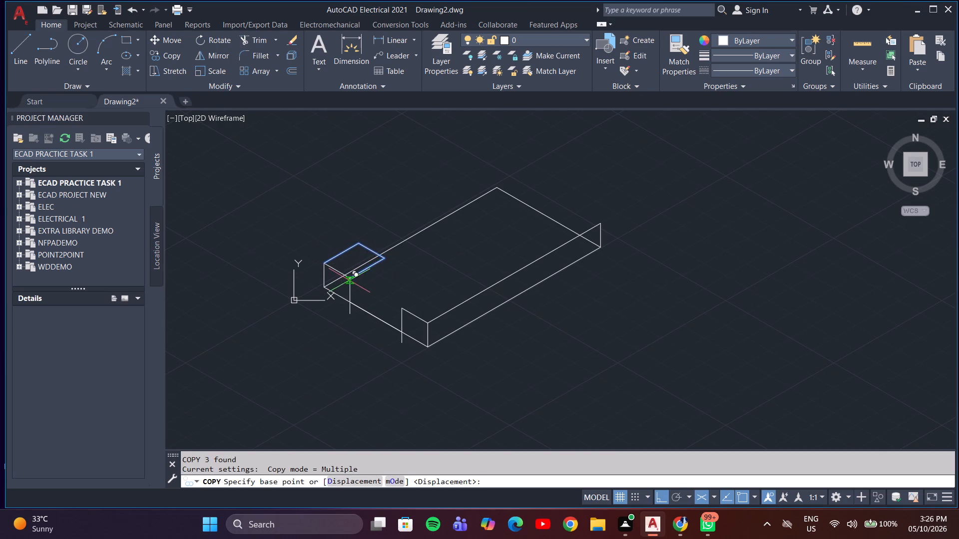
left_click(349, 280)
left_click(427, 325)
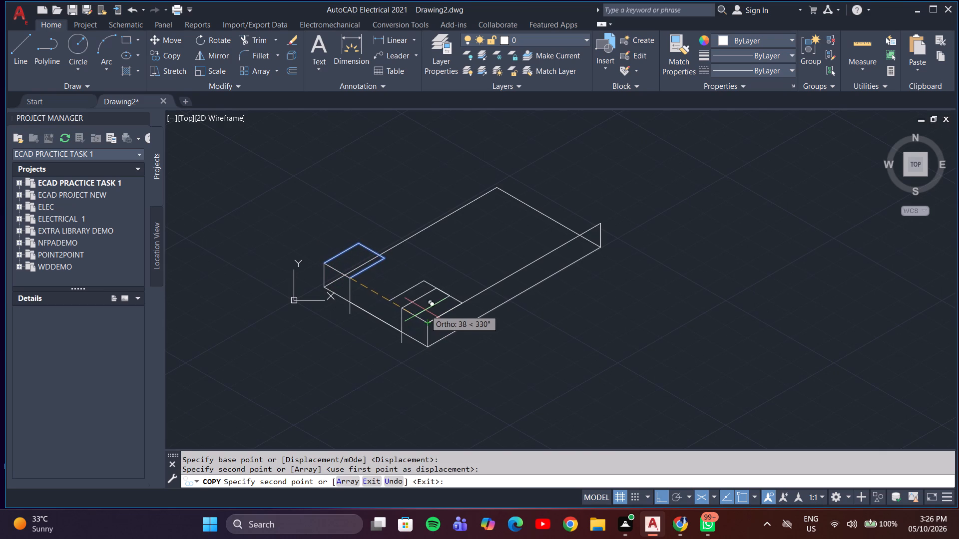
key("Escape")
scroll(433, 288, "down", 1)
scroll(437, 287, "up", 3)
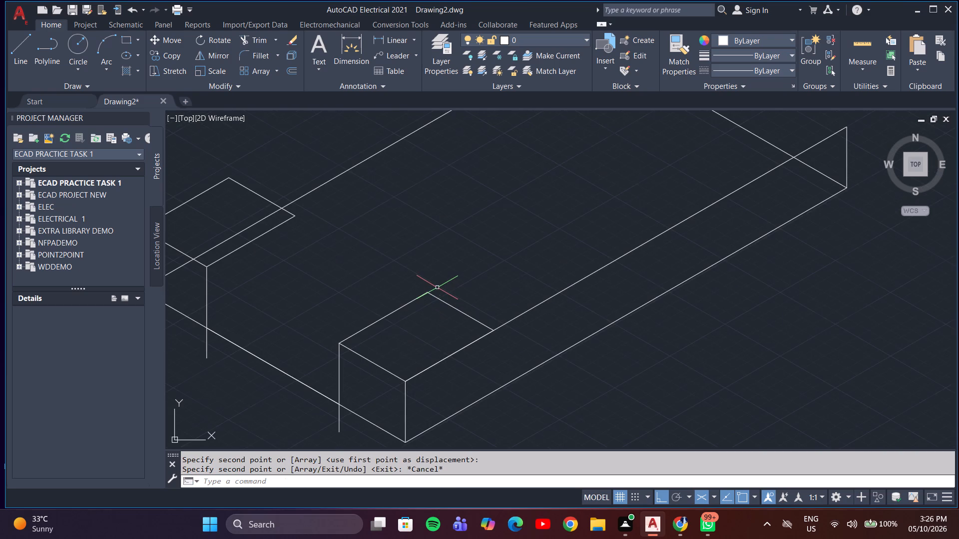
Switch to the right isoplane and set the polar tracking angle increment to 27 degrees.
scroll(437, 287, "down", 2)
scroll(471, 287, "up", 2)
scroll(471, 287, "down", 1)
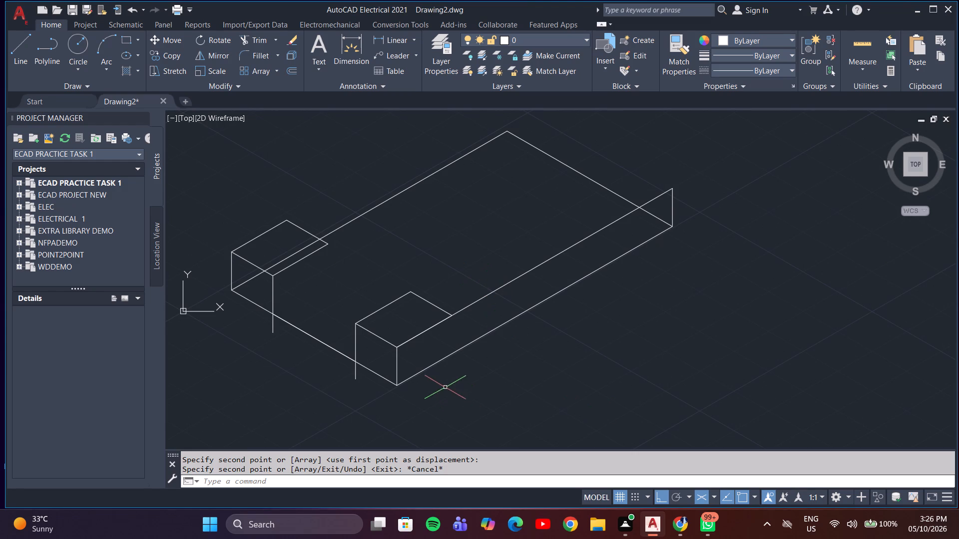
key("l")
key("Return")
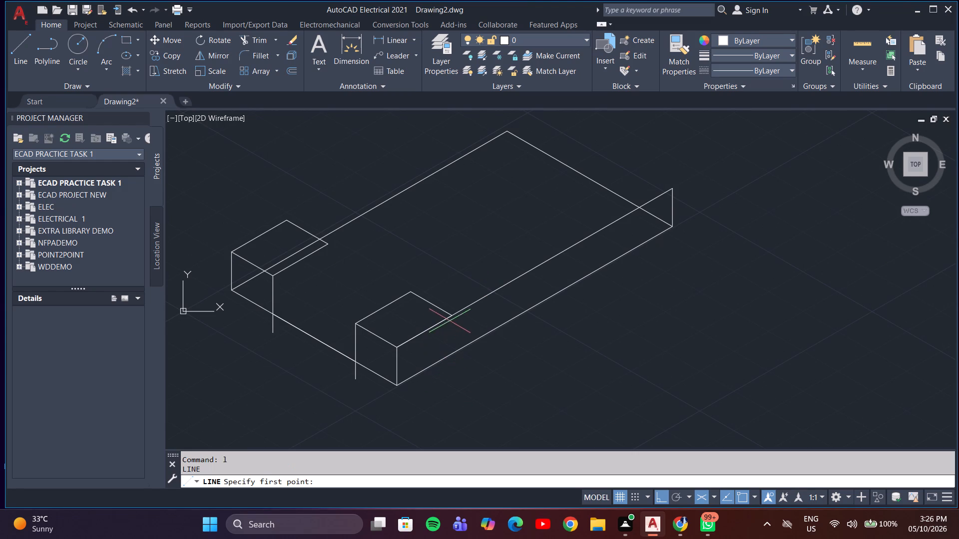
left_click(450, 315)
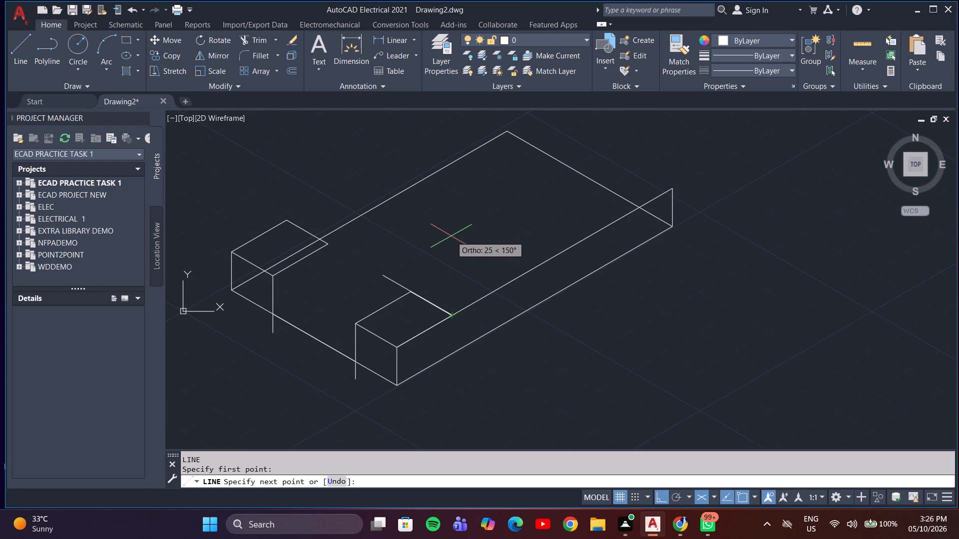
key("F5")
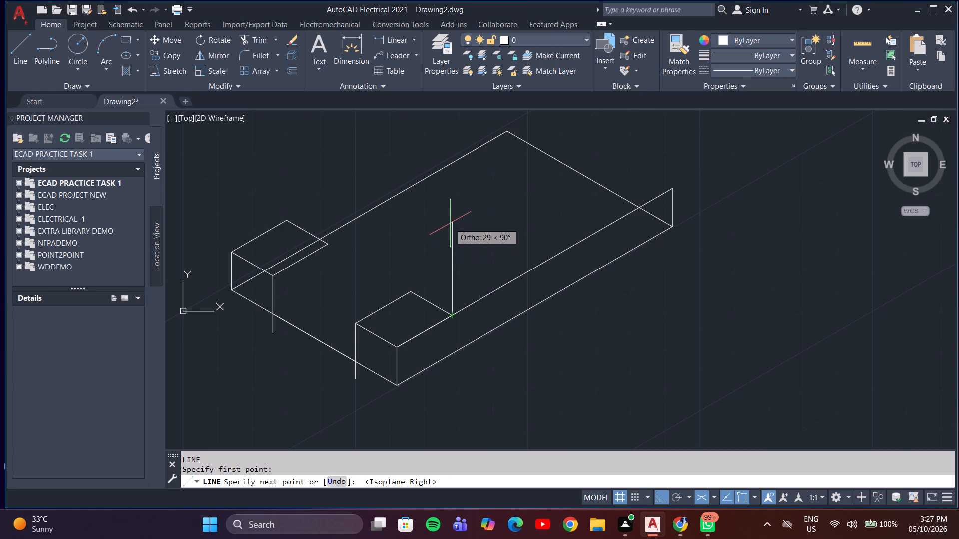
key("F8")
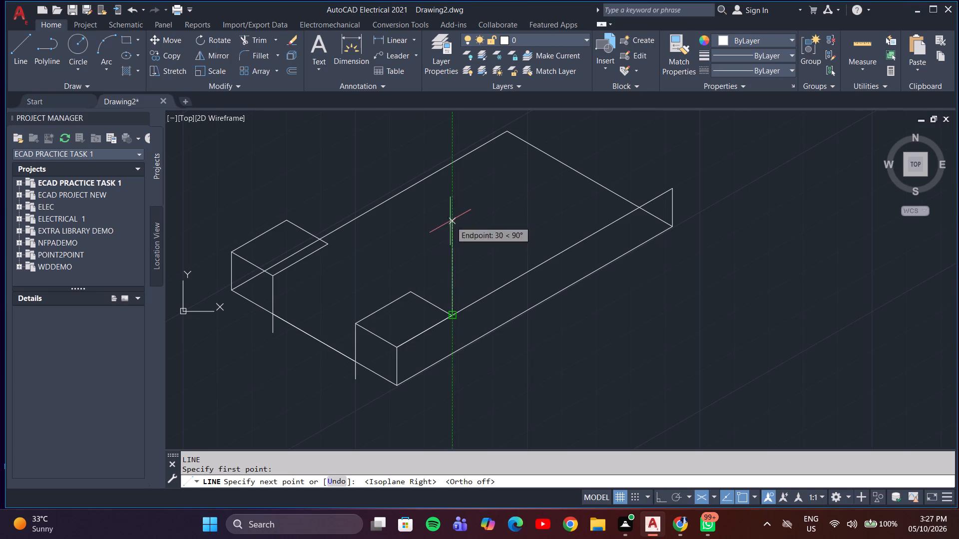
left_click(679, 493)
left_click(685, 497)
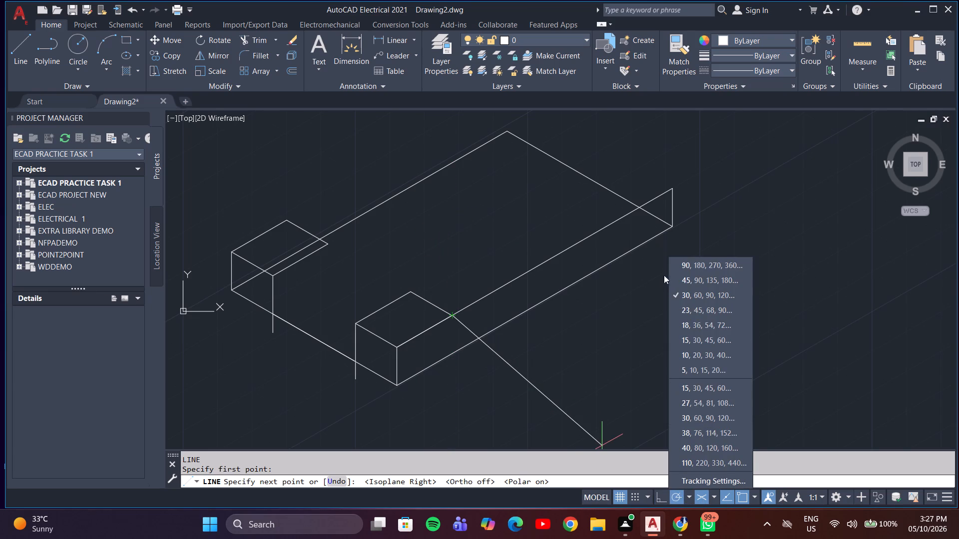
left_click(722, 406)
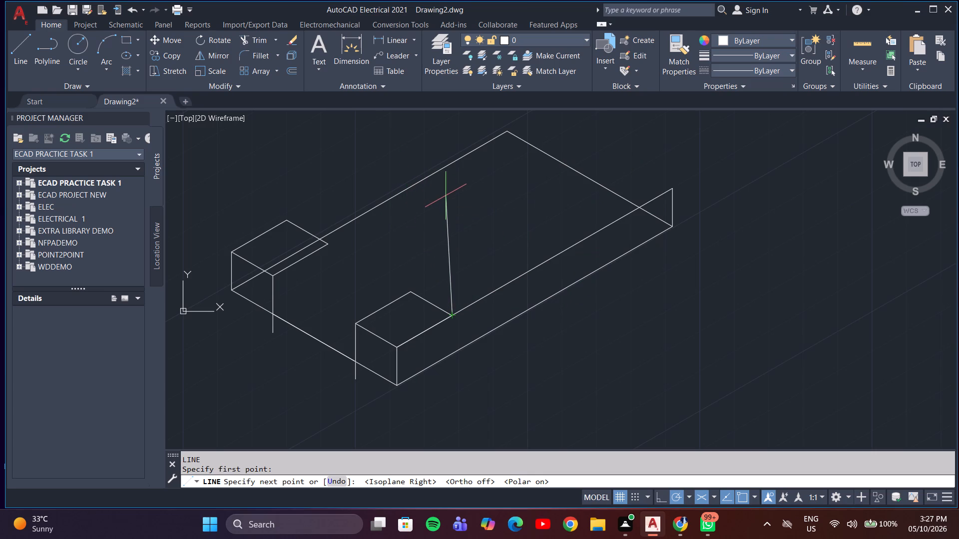
key("F8")
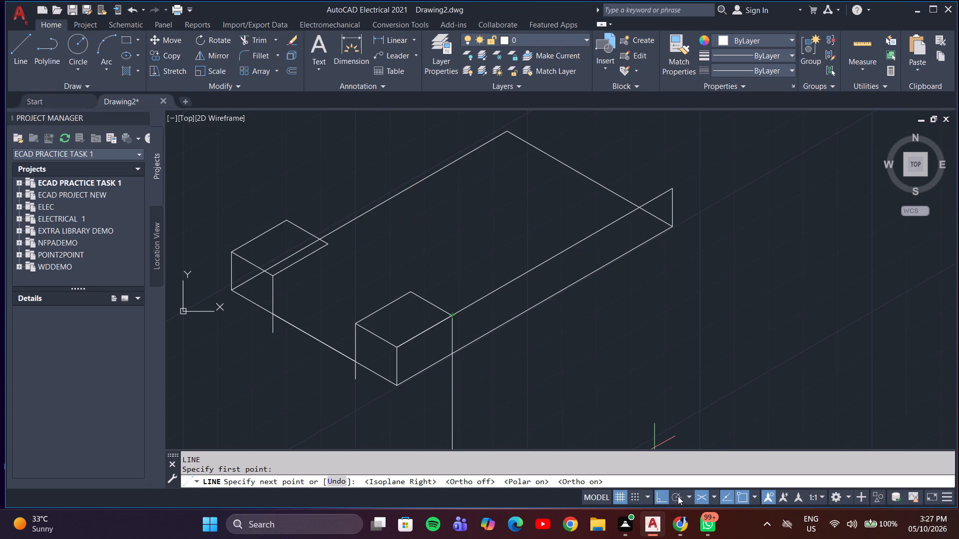
left_click(678, 498)
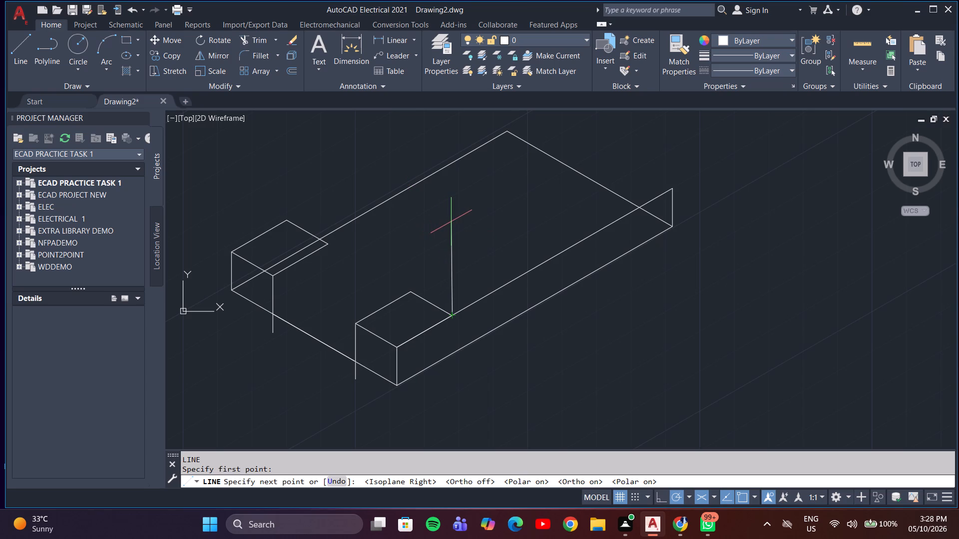
left_click(691, 496)
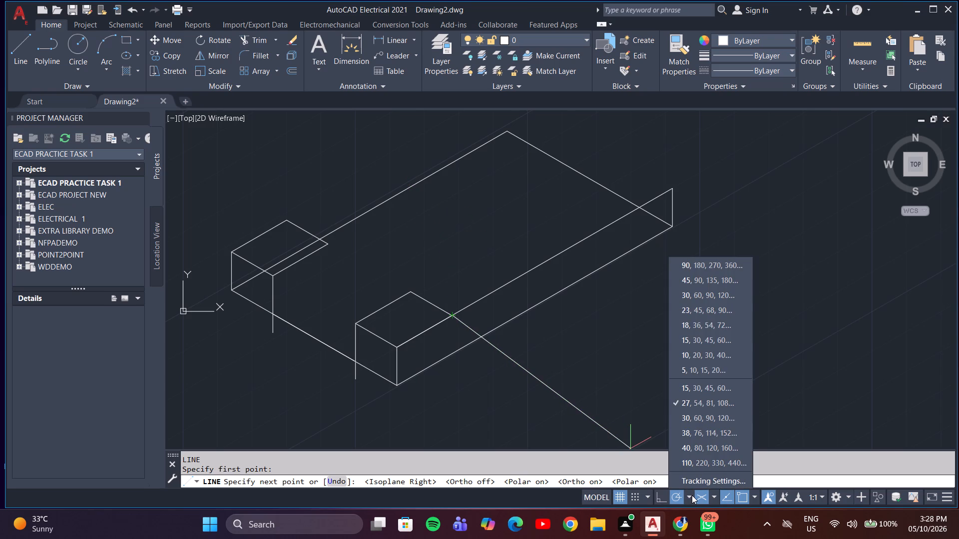
key("Escape")
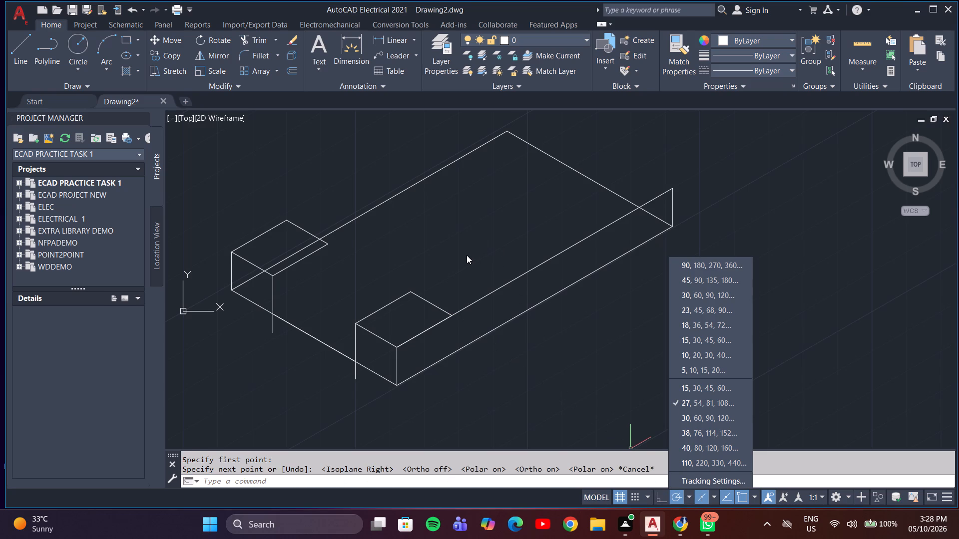
key("Escape")
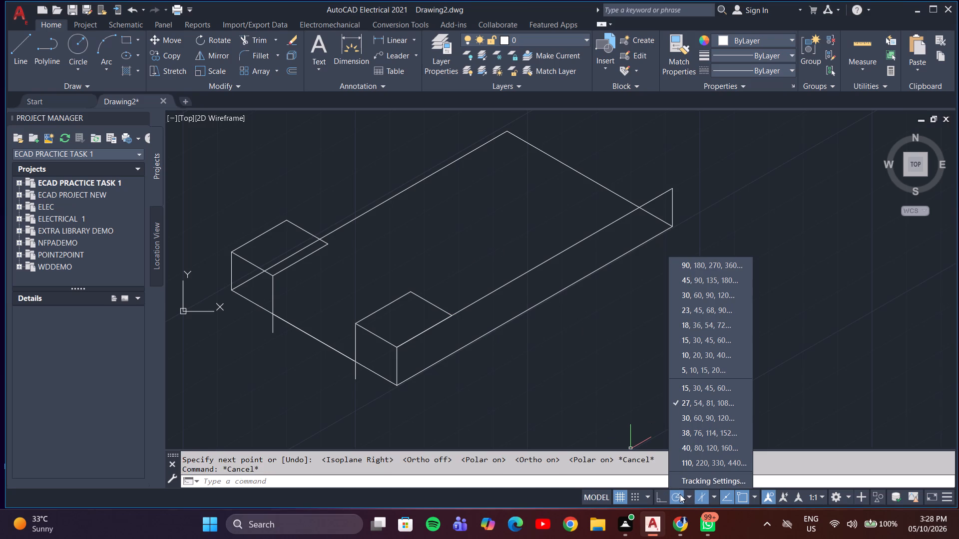
left_click(680, 494)
From the front block's top corner on the upper long edge, draw a 40 mm vertical, a 60 mm line parallel to the edge, and drop it past the edge.
key("l")
key("Return")
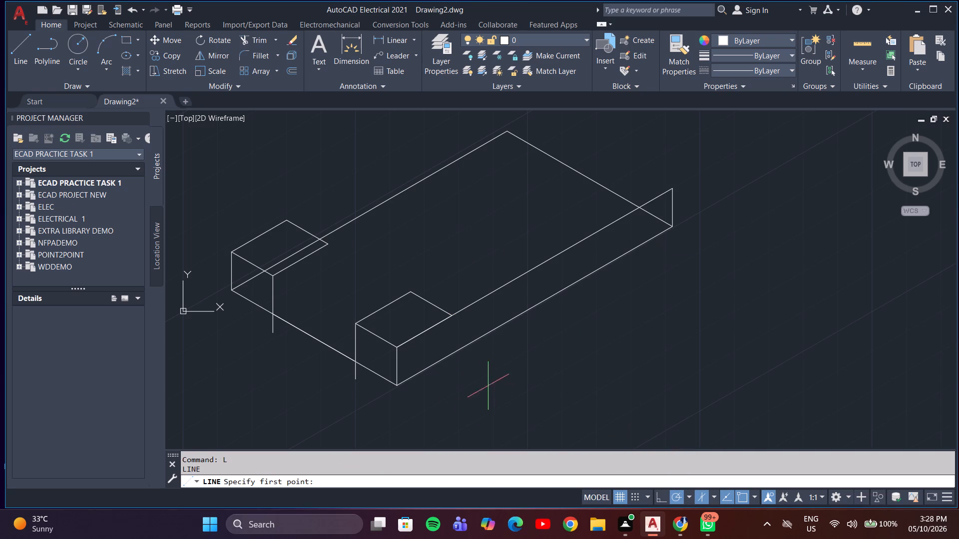
left_click(452, 314)
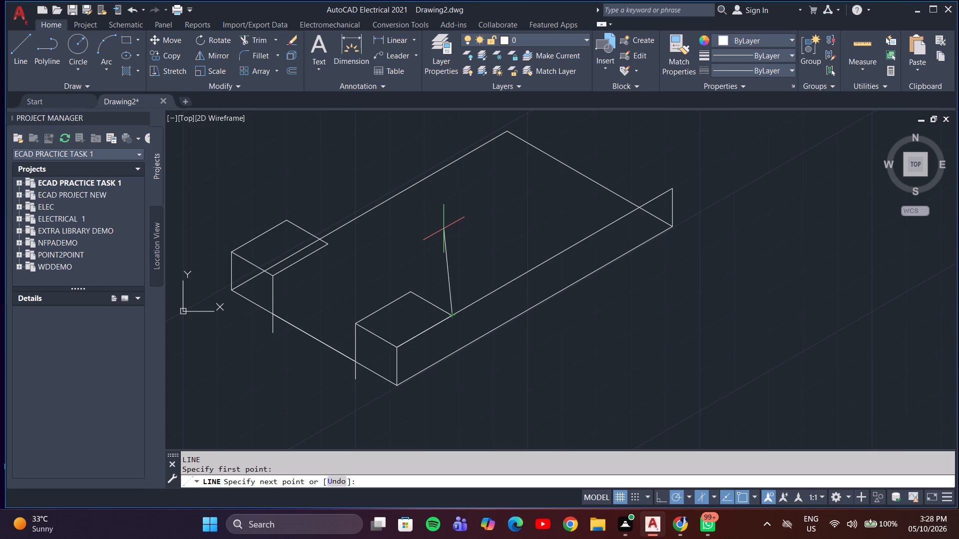
key("F8")
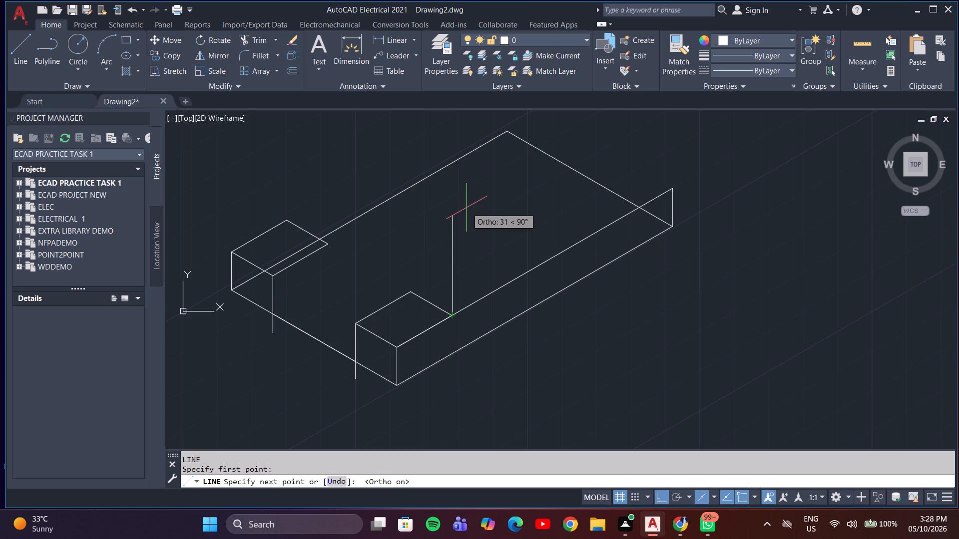
type("40")
key("Return")
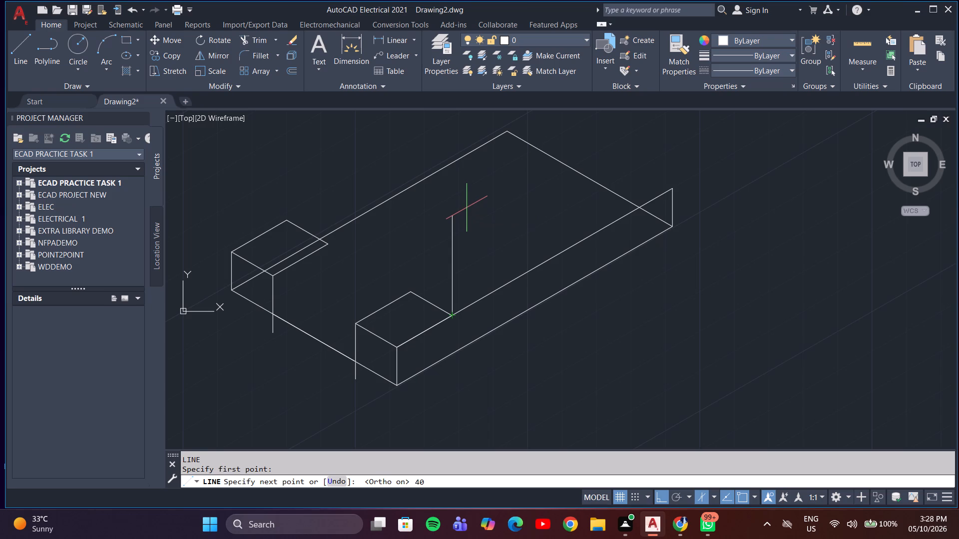
middle_click_drag(573, 194, 438, 263)
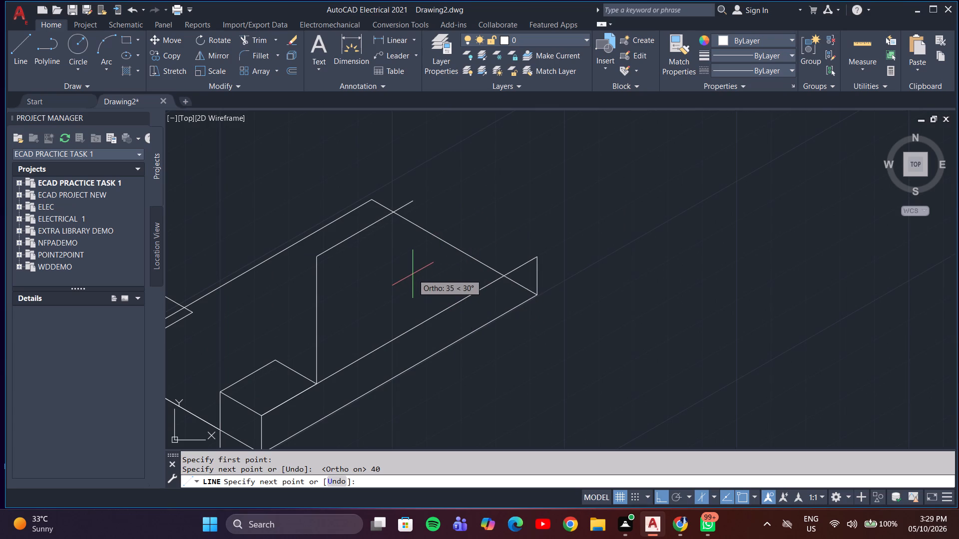
type("60")
key("Return")
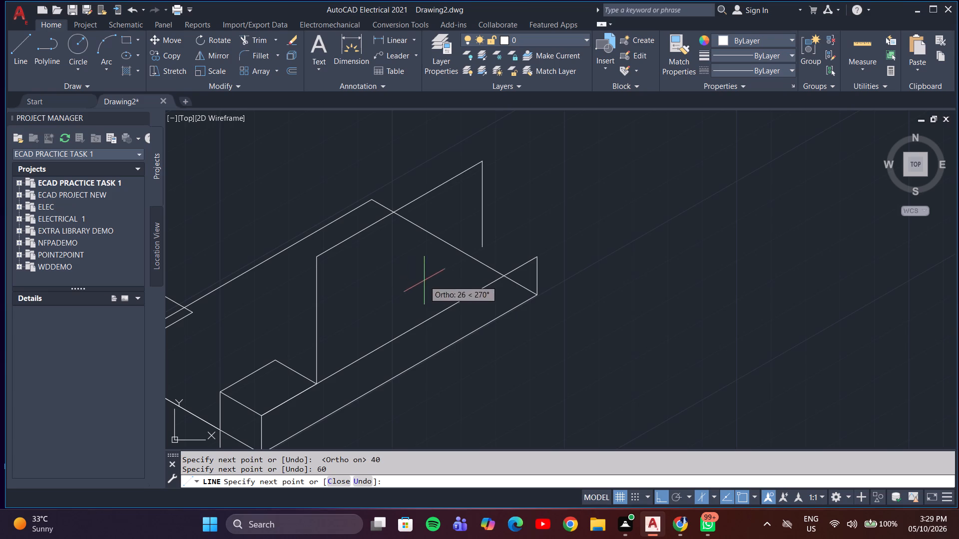
left_click(491, 298)
key("Escape")
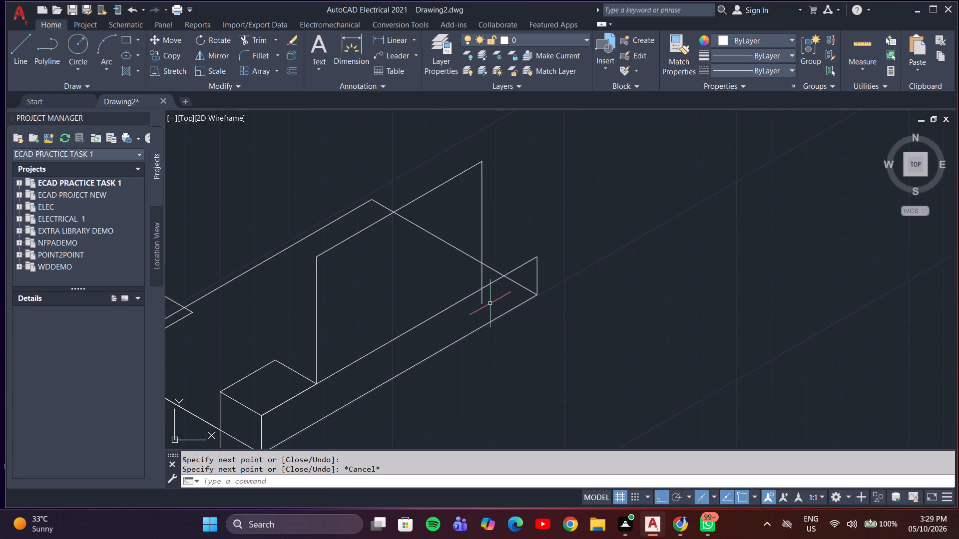
Trim the end of the dropped vertical that extends below the upper long edge.
type("tr")
key("Return")
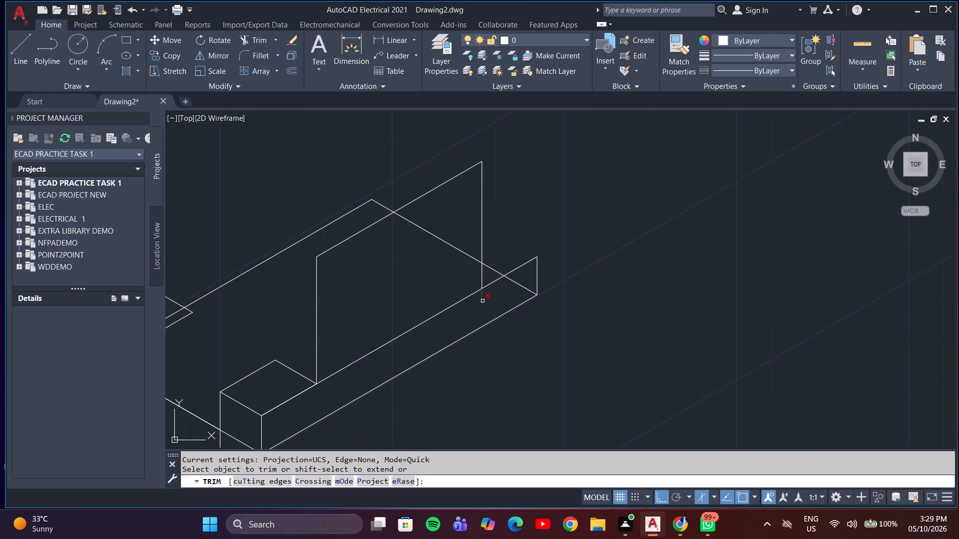
left_click(482, 301)
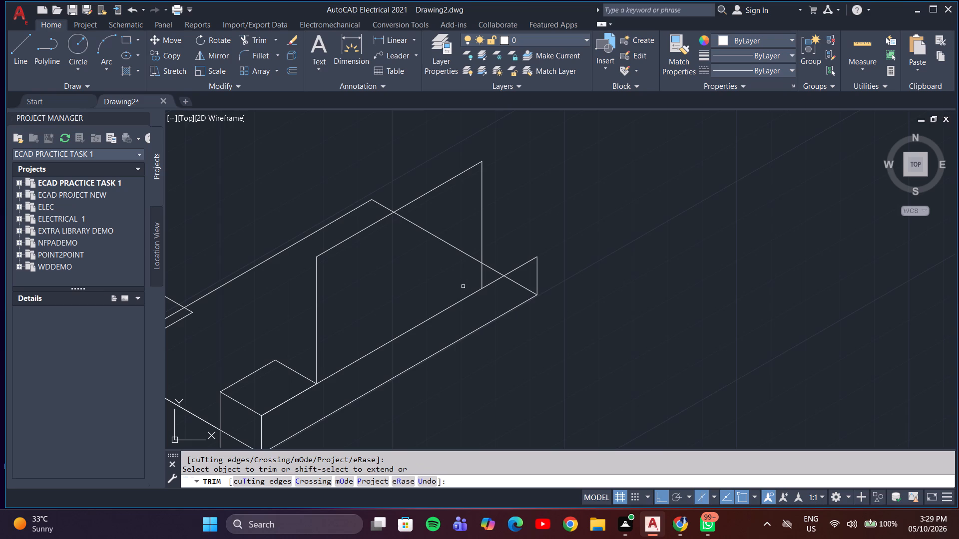
key("l")
key("Return")
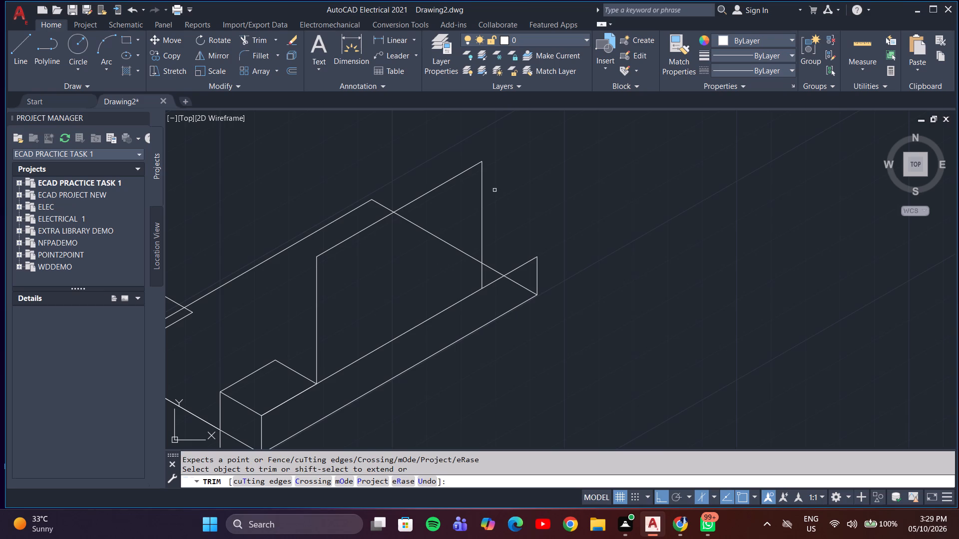
key("Escape")
From the far end of the 60 mm line, draw a parallel line to above the right corner and a 36 mm vertical upward.
key("l")
key("Return")
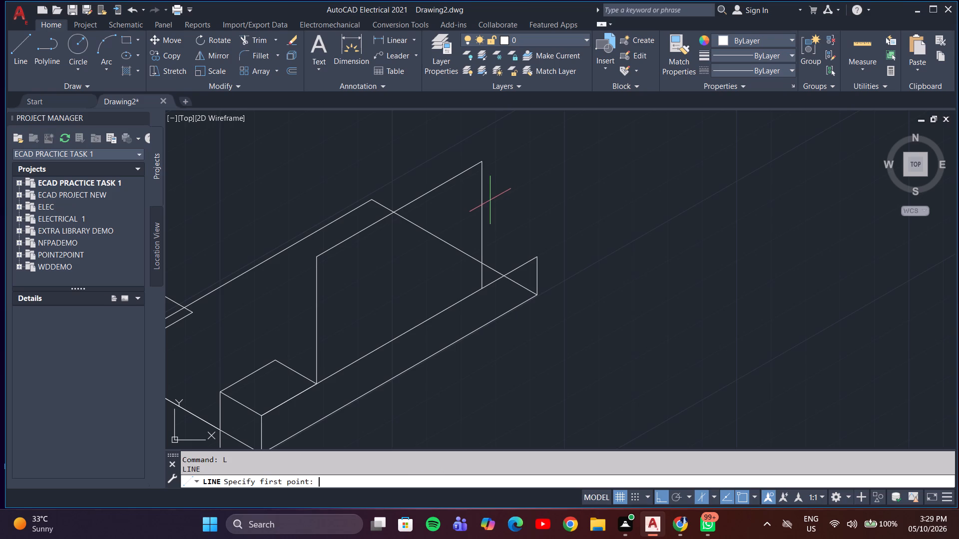
left_click(482, 160)
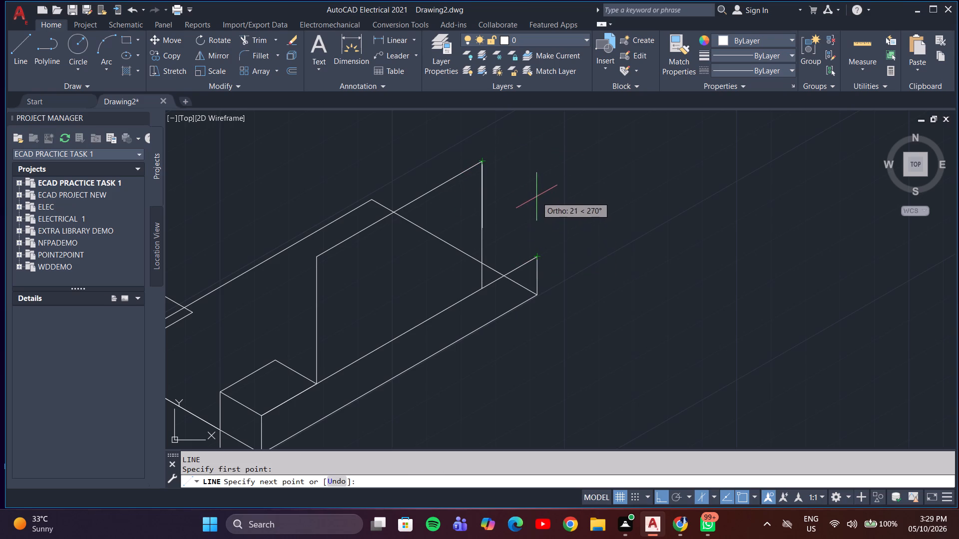
left_click(537, 129)
middle_click_drag(521, 162, 524, 278)
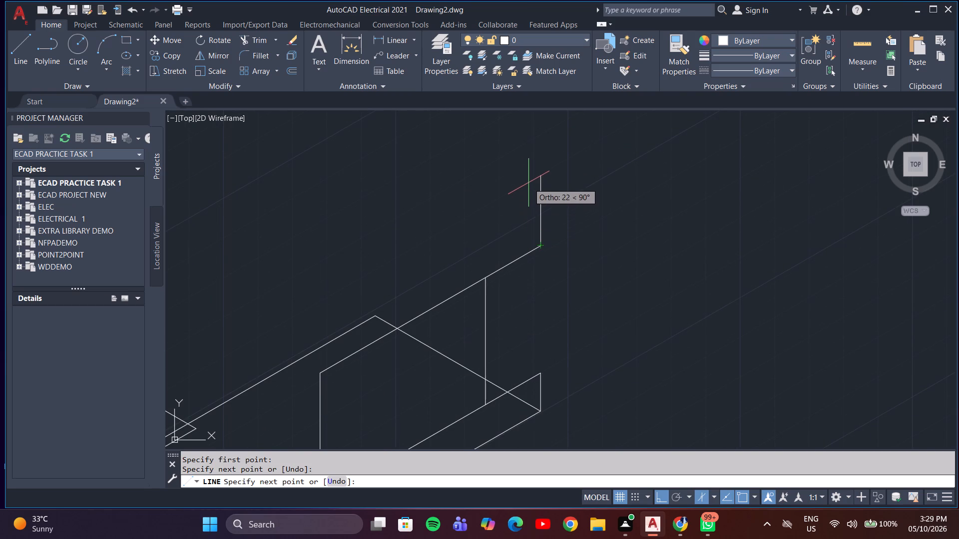
key("3")
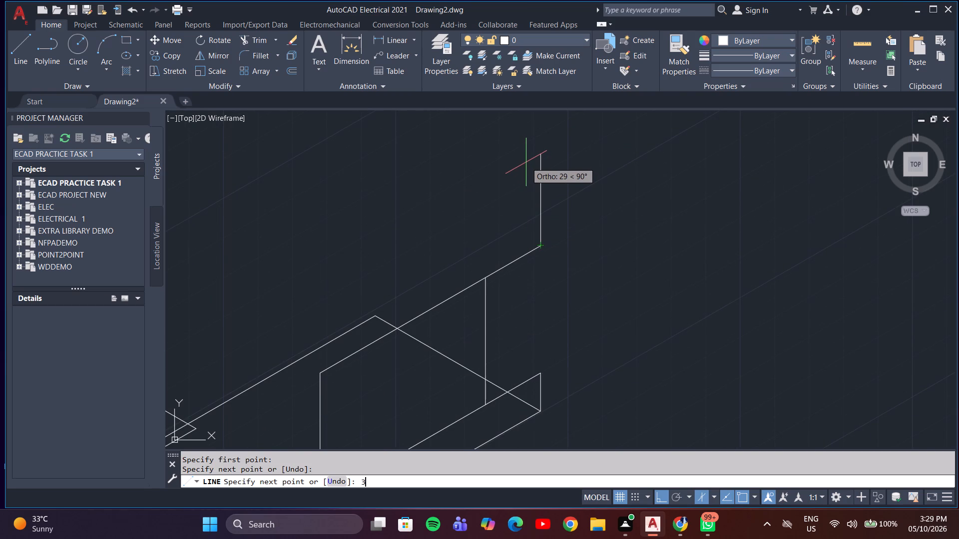
key("6")
key("Return")
scroll(511, 175, "down", 2)
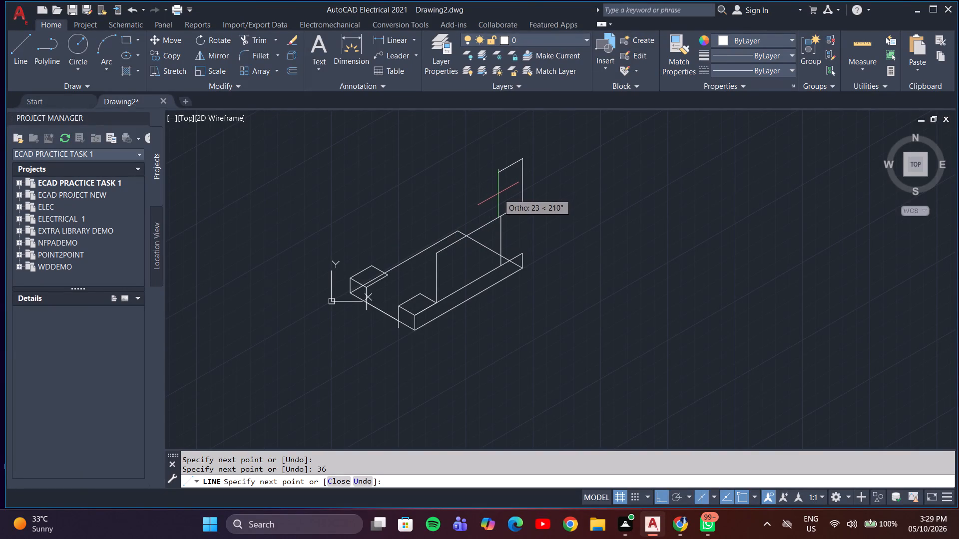
key("Escape")
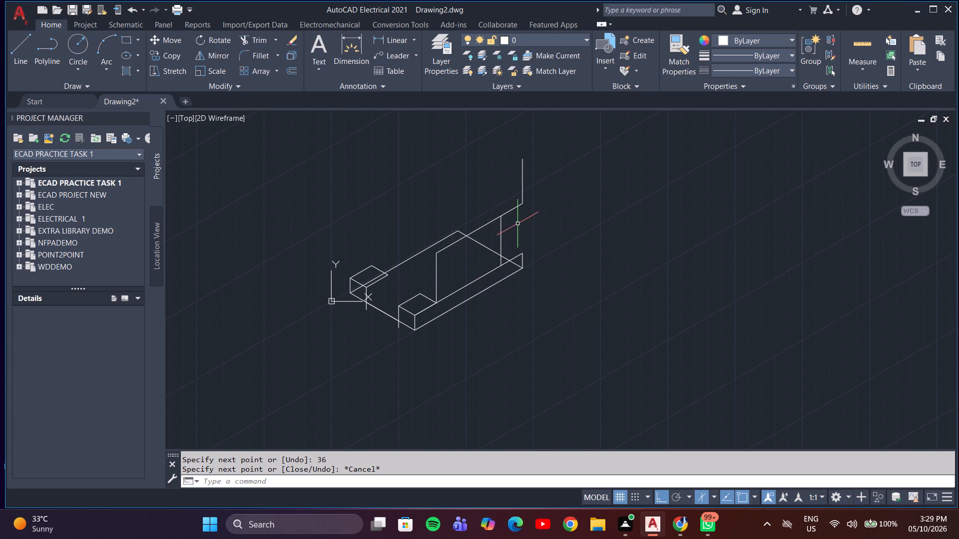
Trim the lower ends of the two corner blocks' inner verticals that extend below the base's 60 mm edge.
scroll(399, 316, "up", 4)
scroll(399, 321, "down", 1)
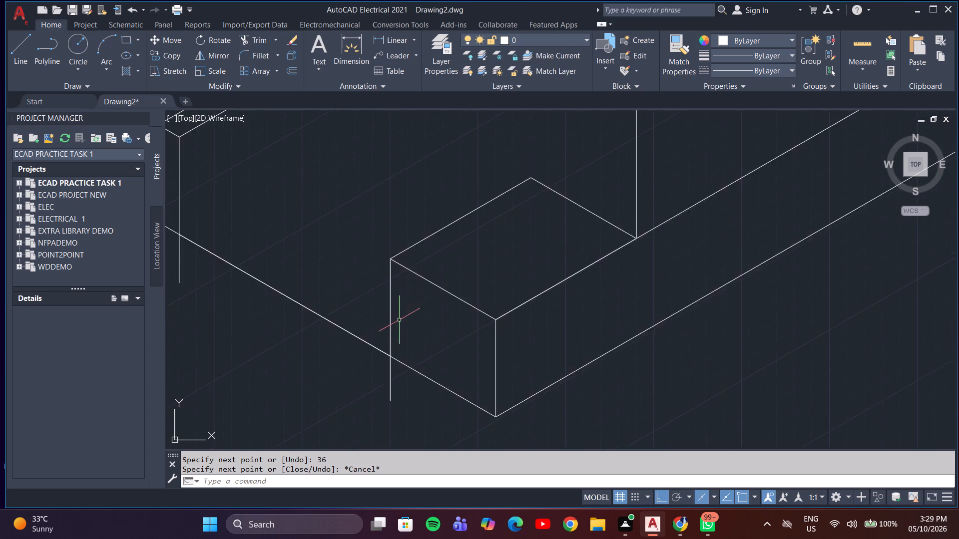
scroll(399, 321, "down", 2)
middle_click_drag(407, 328, 478, 315)
scroll(423, 298, "up", 5)
middle_click_drag(389, 263, 394, 301)
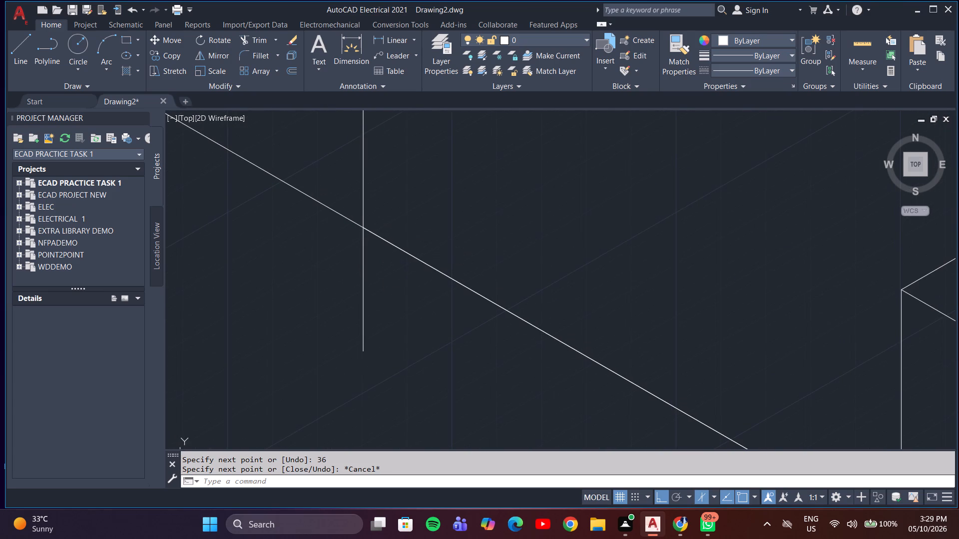
scroll(404, 267, "down", 3)
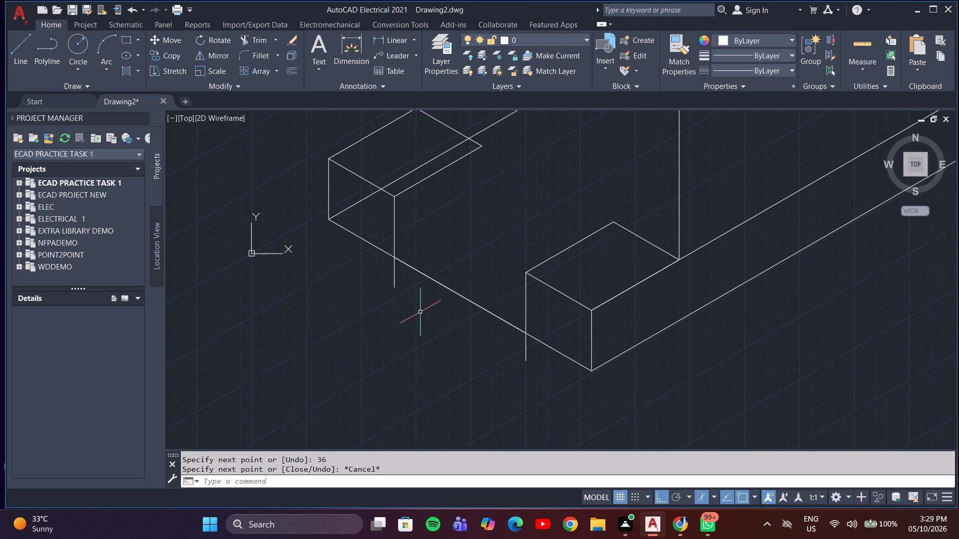
type("tr")
key("Return")
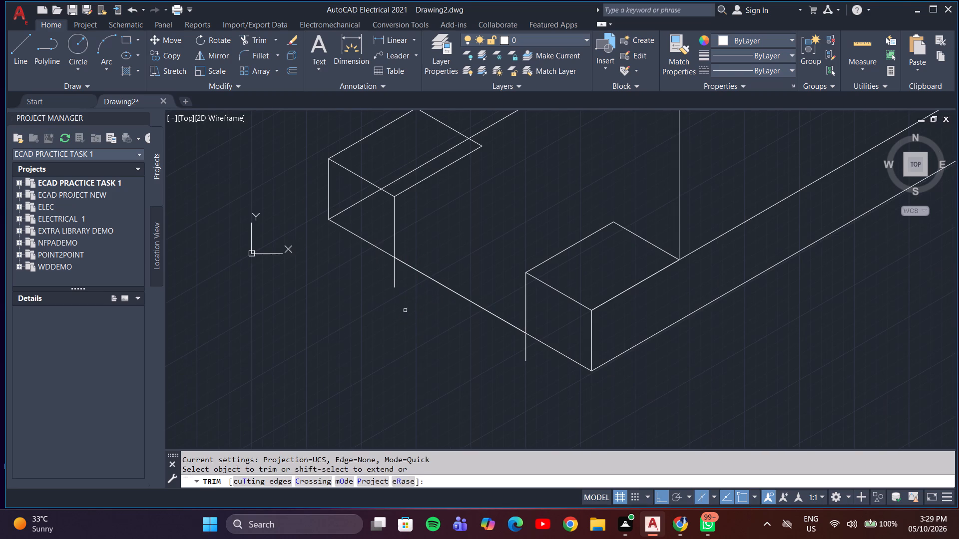
left_click(397, 284)
left_click(394, 285)
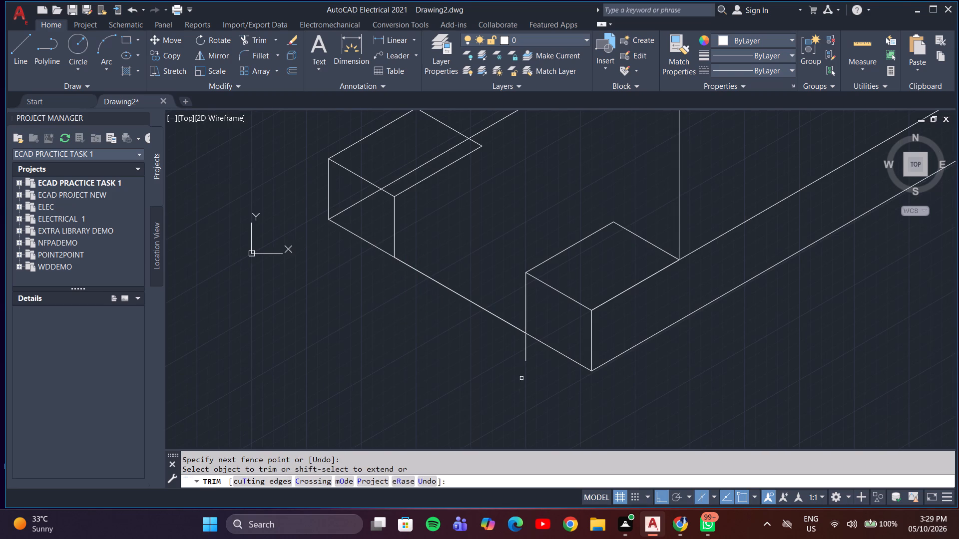
left_click(534, 357)
left_click(500, 350)
Trim the portions of the base's far long edge that run across the top and front faces of the left corner block.
scroll(499, 354, "down", 4)
scroll(503, 344, "up", 5)
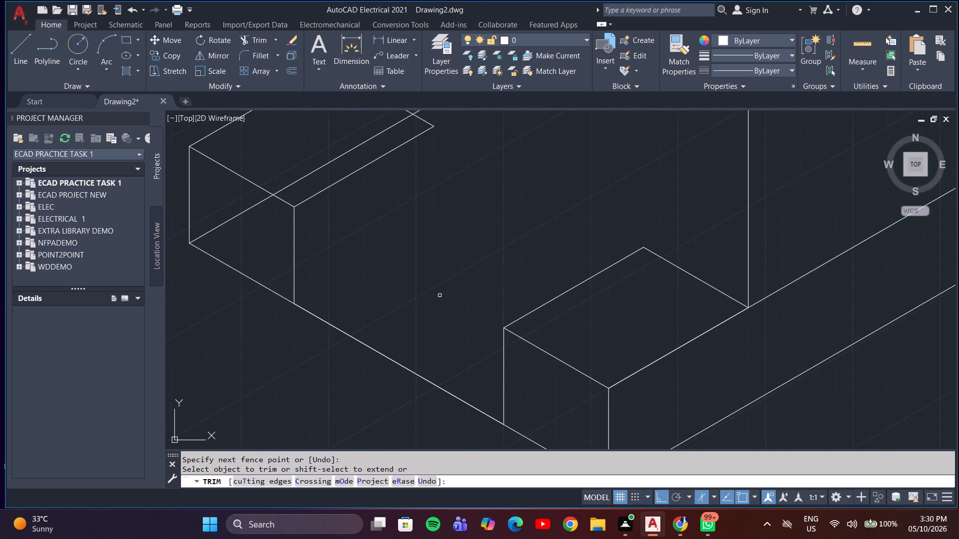
left_click(309, 173)
left_click(222, 221)
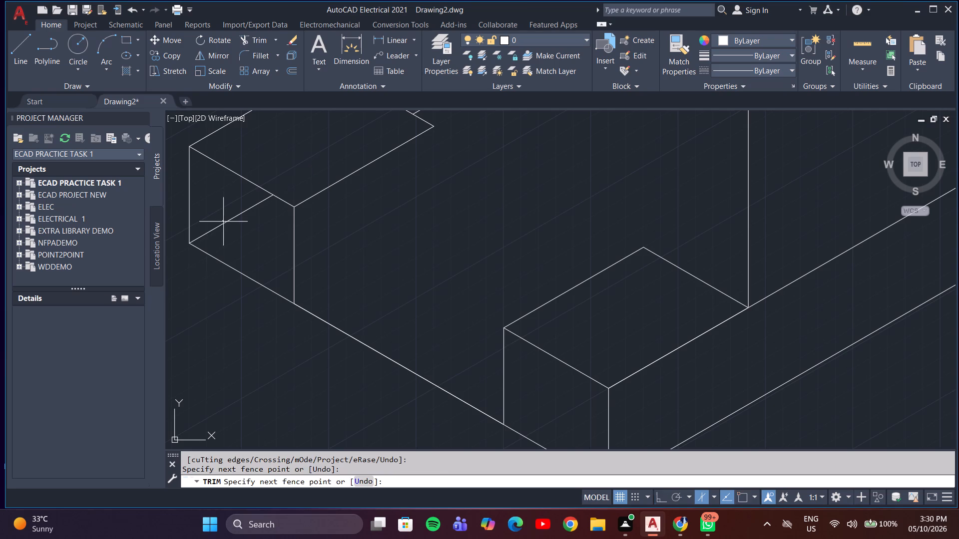
left_click(225, 224)
scroll(253, 263, "down", 3)
scroll(337, 217, "up", 1)
scroll(331, 226, "down", 1)
scroll(480, 232, "down", 2)
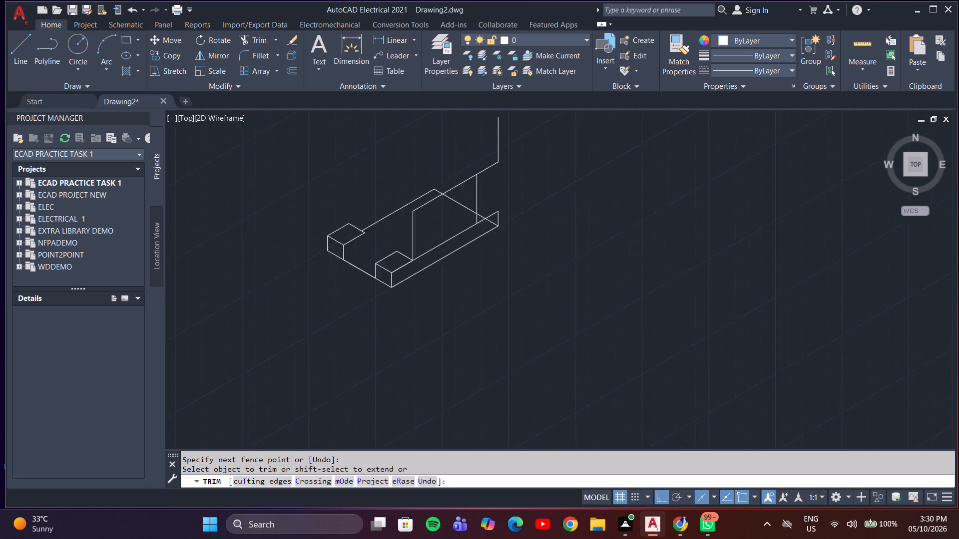
middle_click_drag(462, 181, 528, 224)
scroll(540, 226, "up", 3)
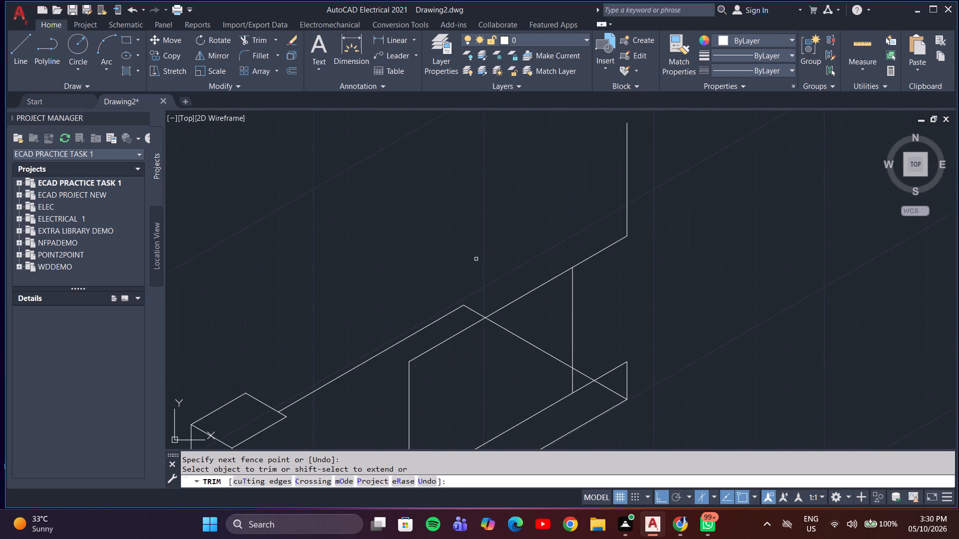
middle_click_drag(476, 259, 485, 155)
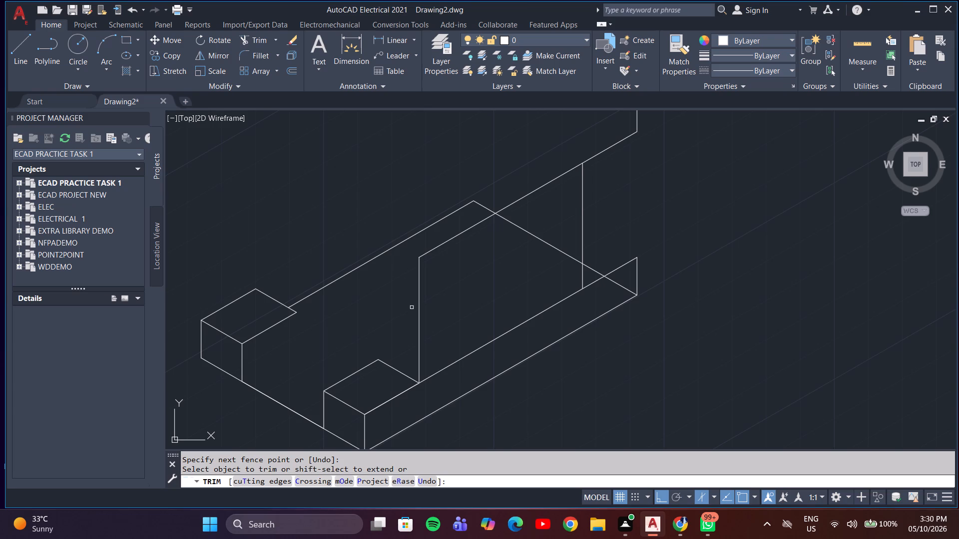
scroll(580, 258, "down", 2)
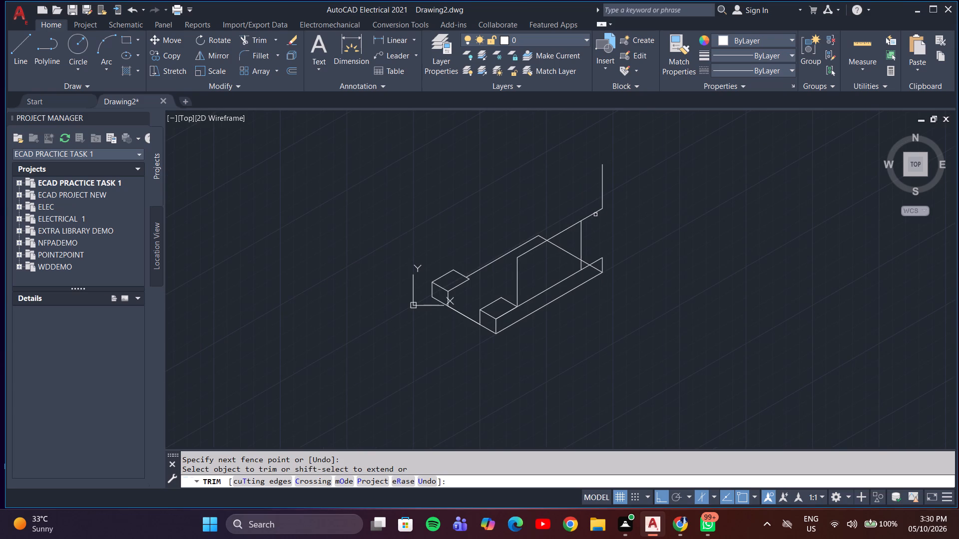
key("Escape")
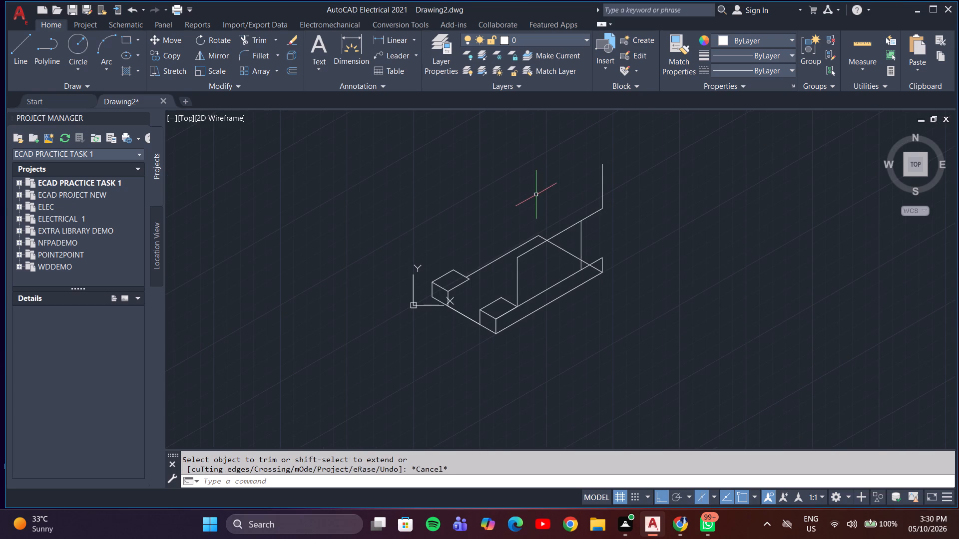
From the top of the 36 mm vertical, draw a closed 20 by 10 mm isometric top face with its 20 mm sides parallel to the long edges.
key("l")
key("Return")
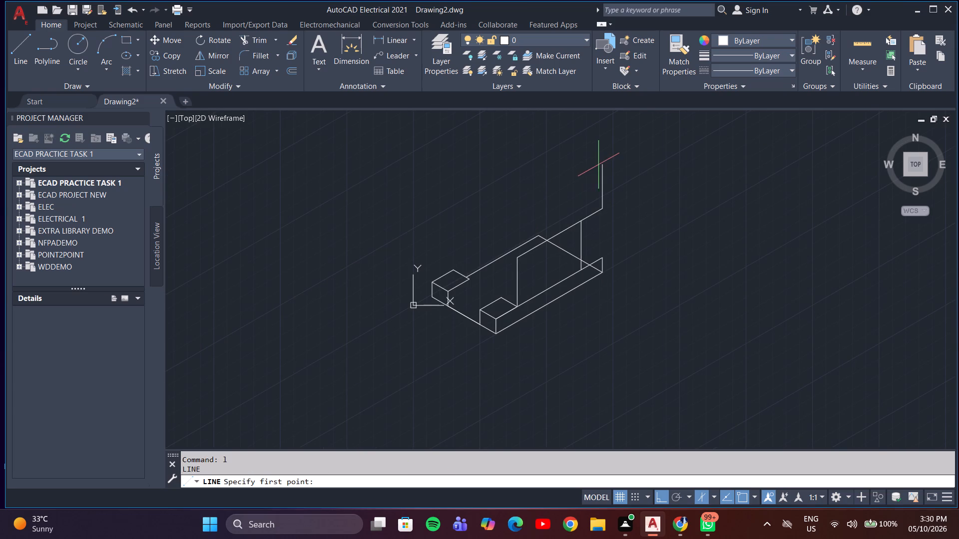
left_click(604, 167)
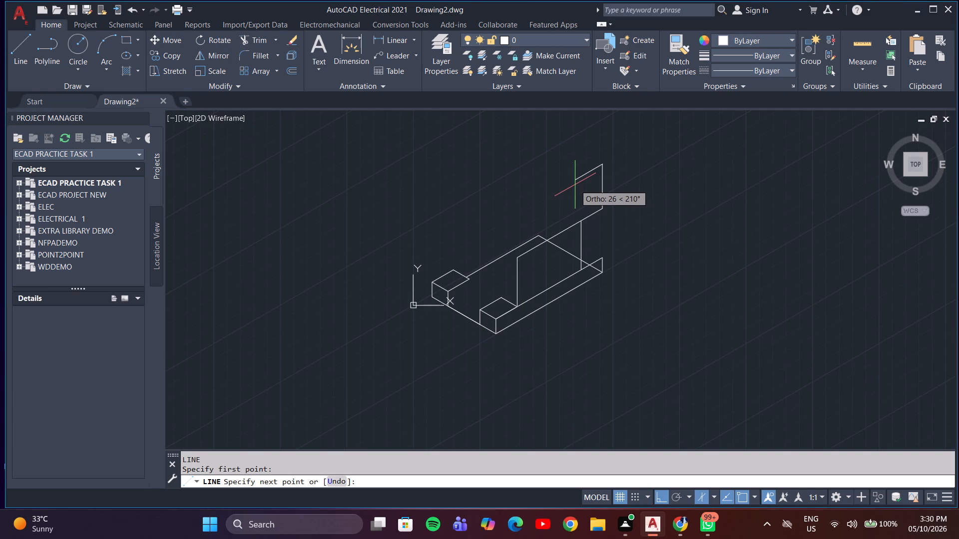
type("20")
key("Return")
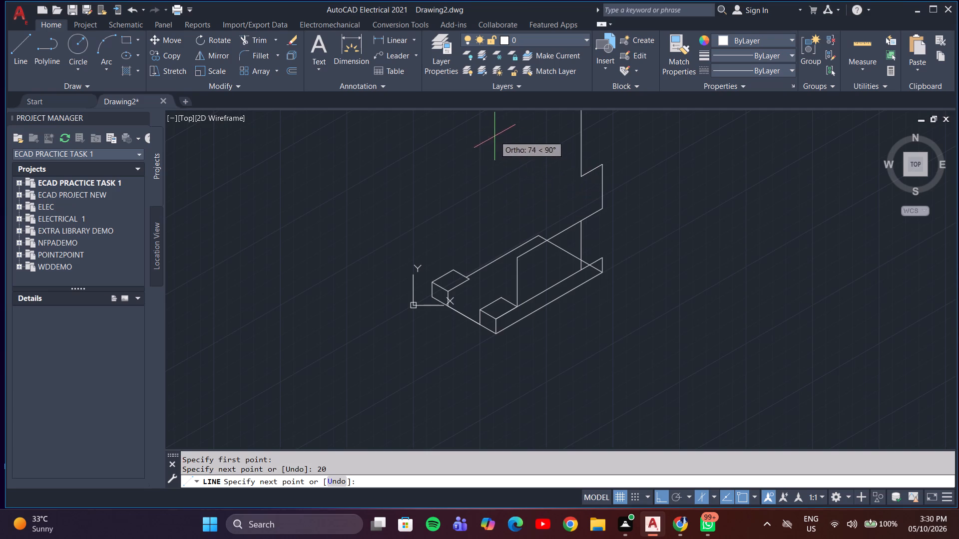
scroll(576, 175, "up", 3)
middle_click_drag(577, 176, 577, 252)
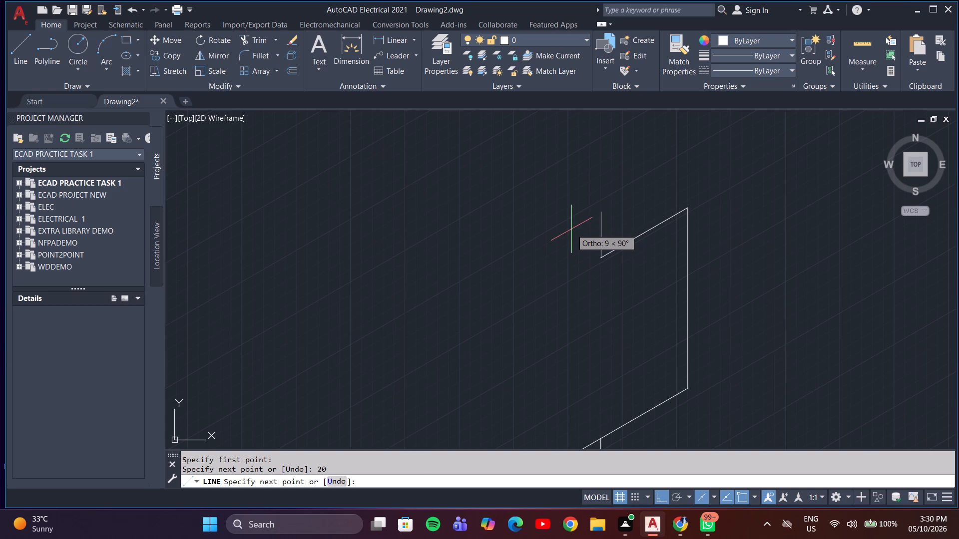
key("F5")
type("10")
key("Return")
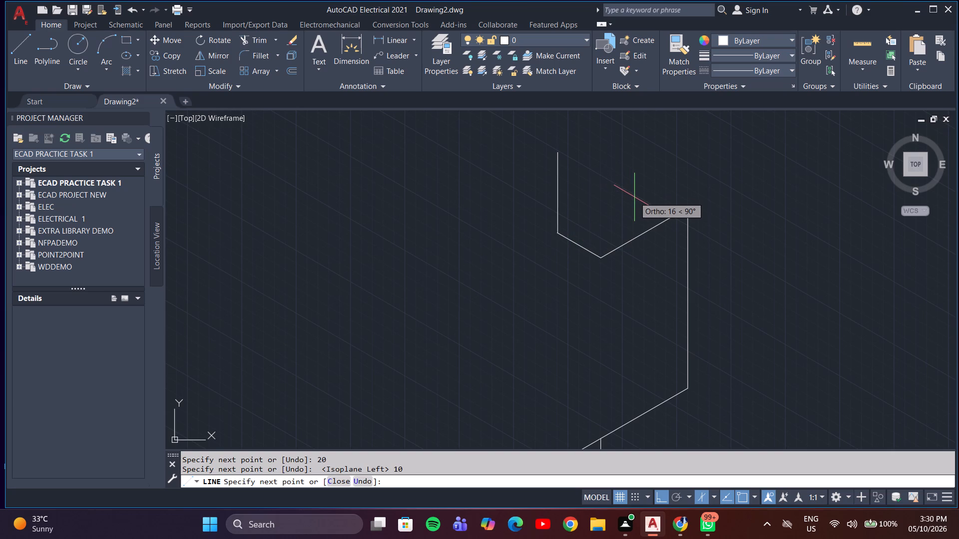
key("F5")
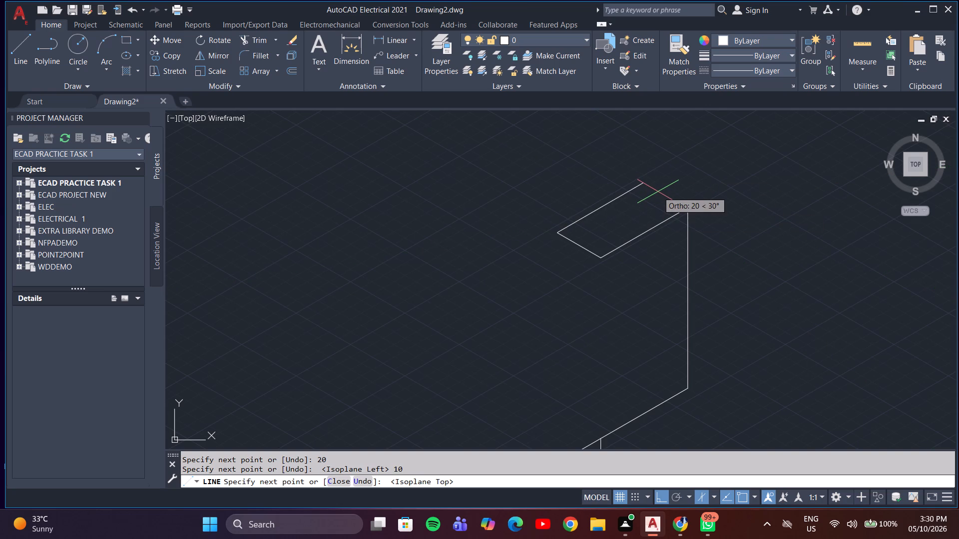
type("20")
key("Return")
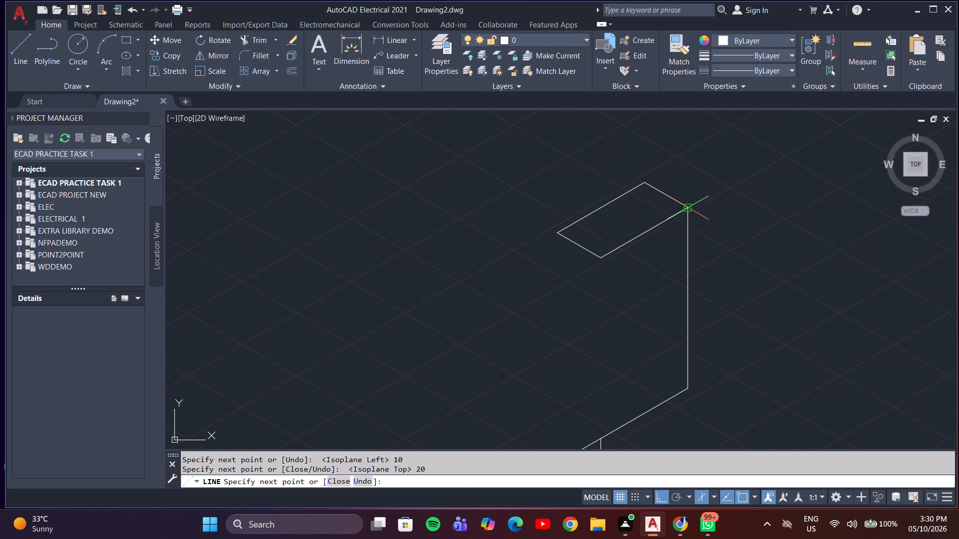
left_click(691, 209)
scroll(677, 211, "down", 3)
key("Escape")
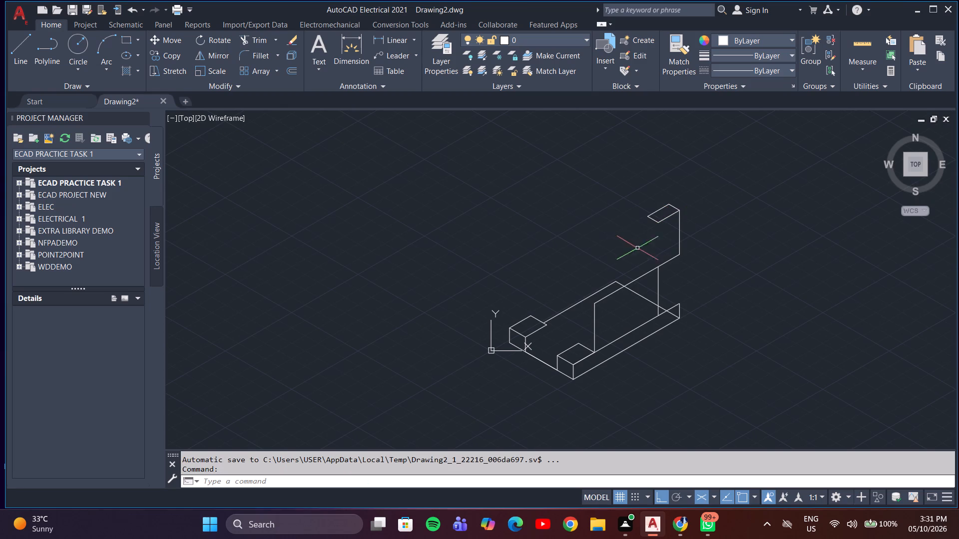
middle_click_drag(667, 236, 678, 323)
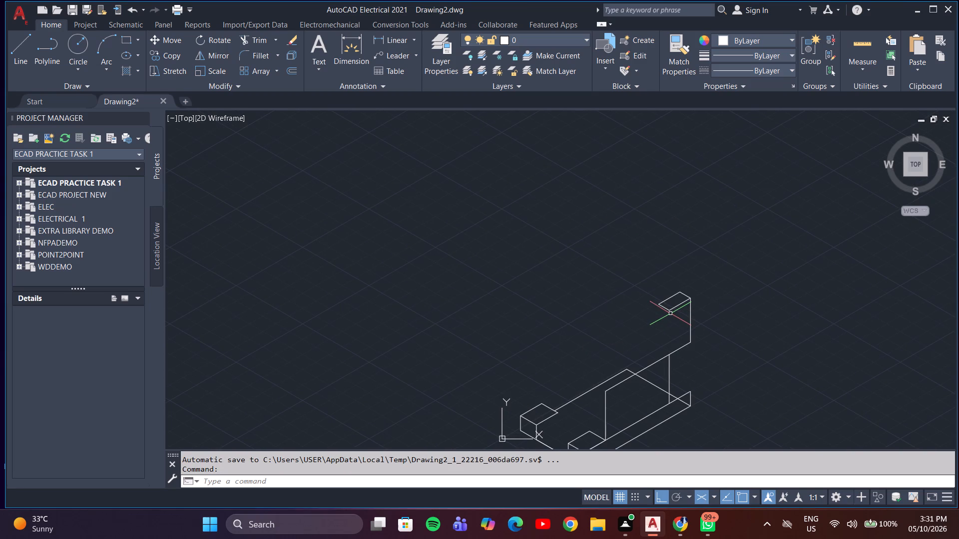
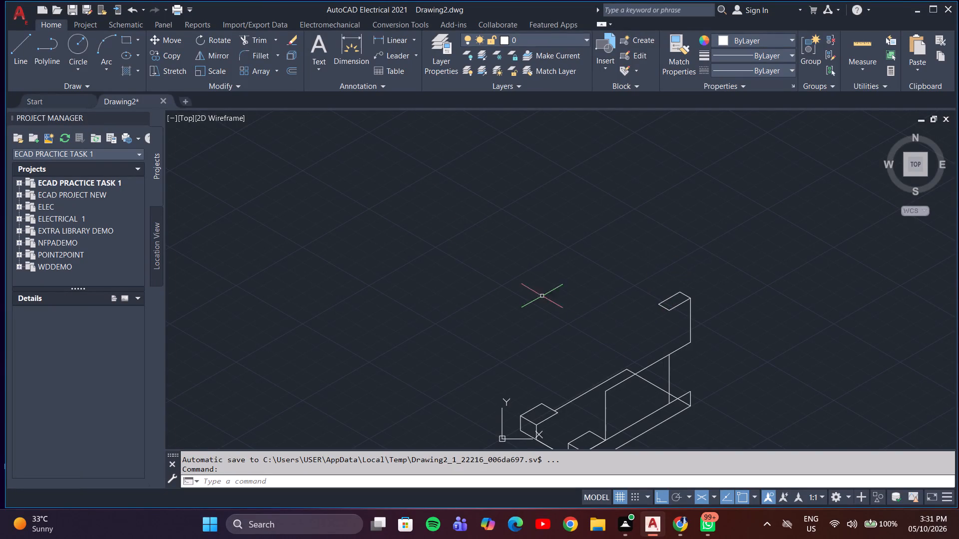
Switch the isometric drafting plane to Isoplane Left.
left_click(83, 51)
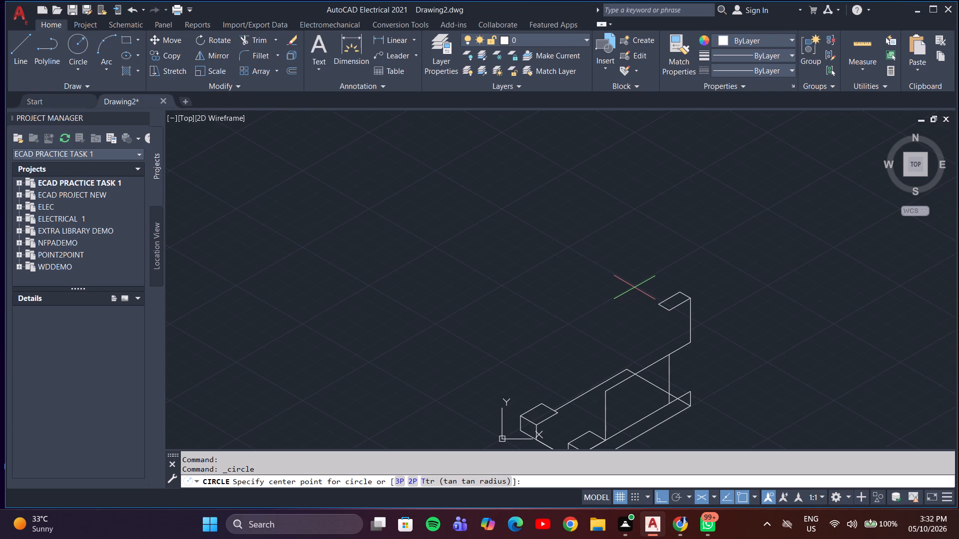
key("F5")
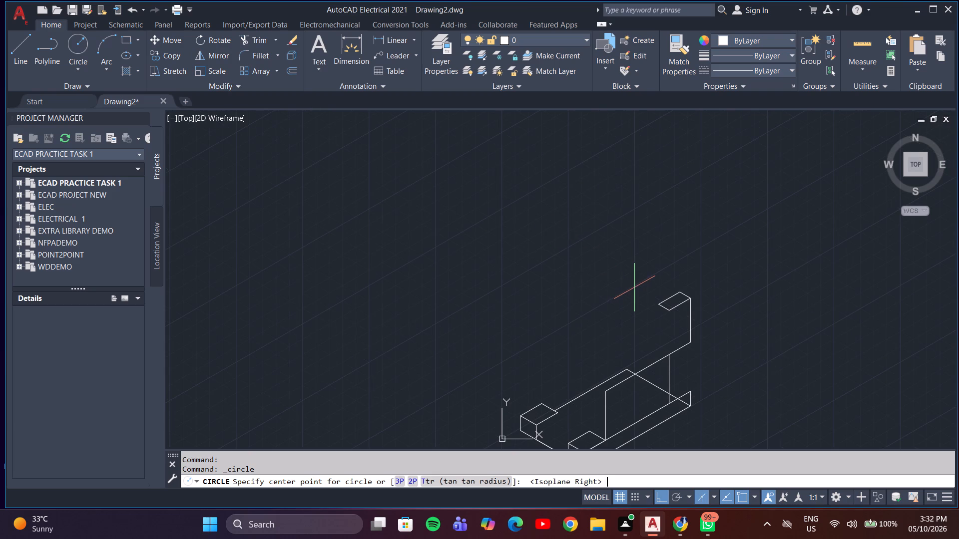
scroll(634, 306, "up", 3)
middle_click_drag(654, 297, 594, 295)
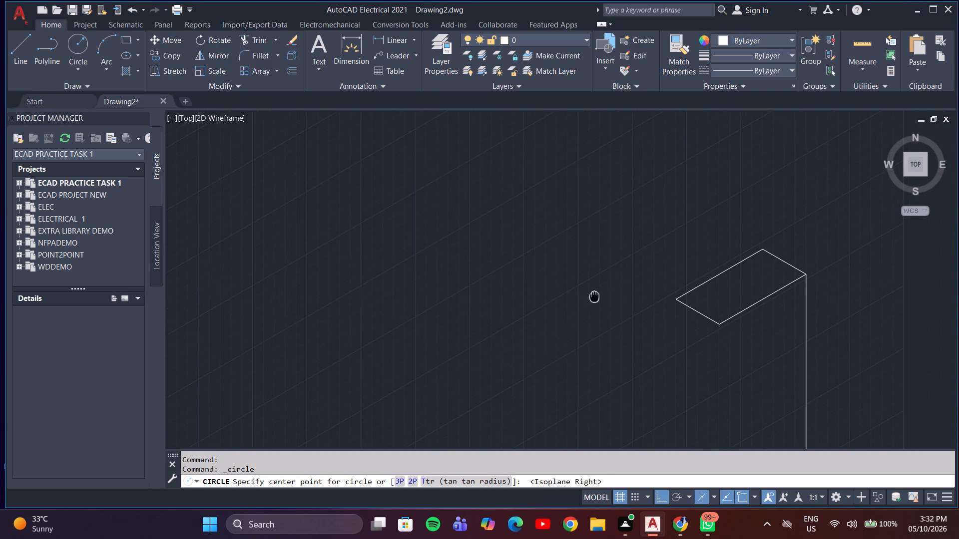
middle_click_drag(594, 295, 593, 295)
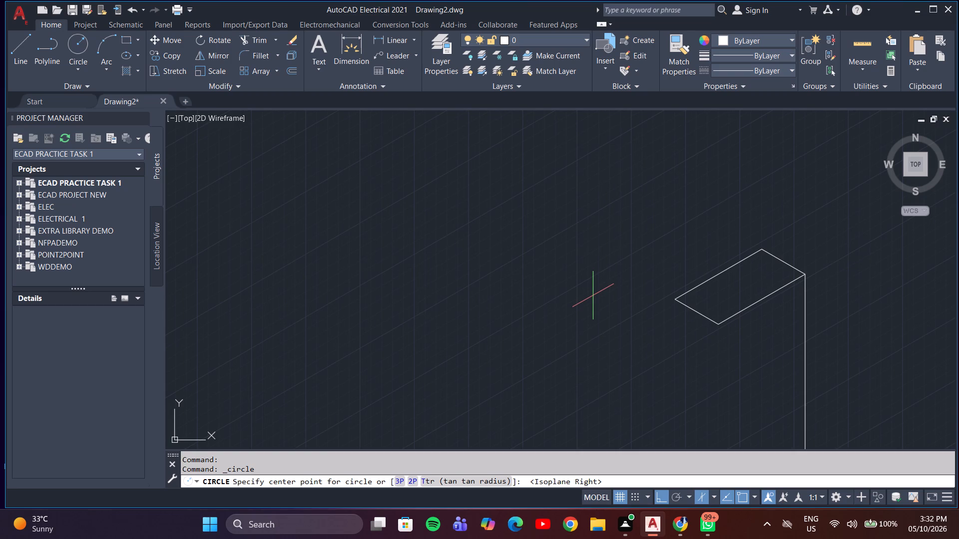
key("F5")
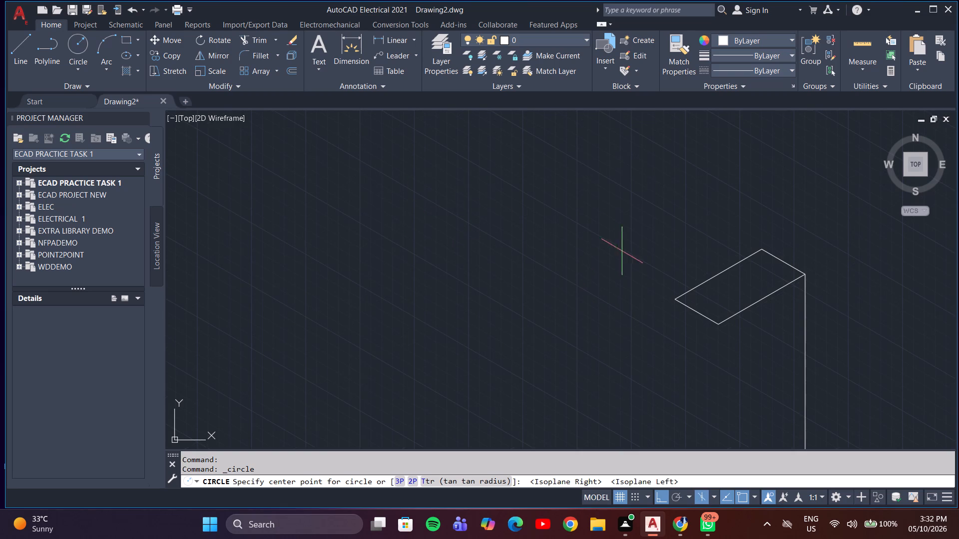
left_click(592, 253)
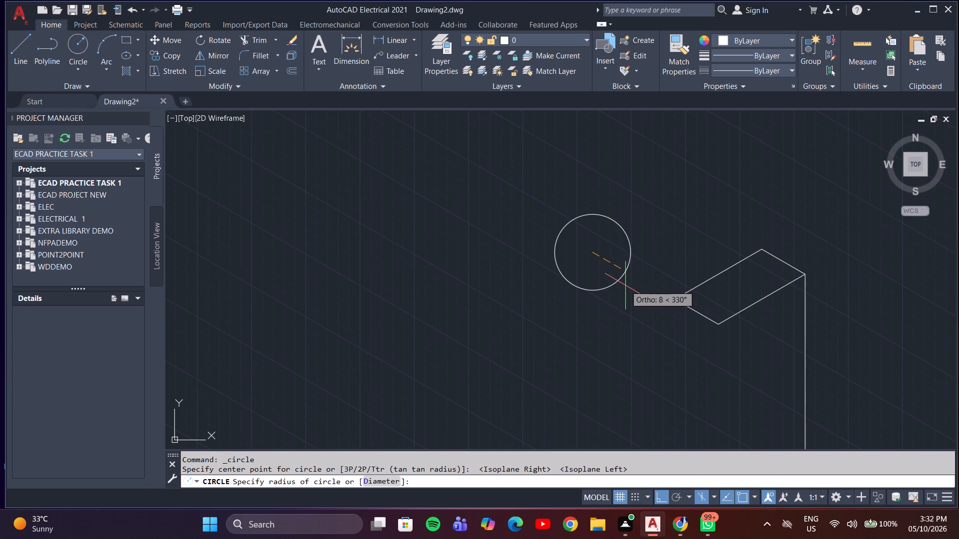
key("Escape")
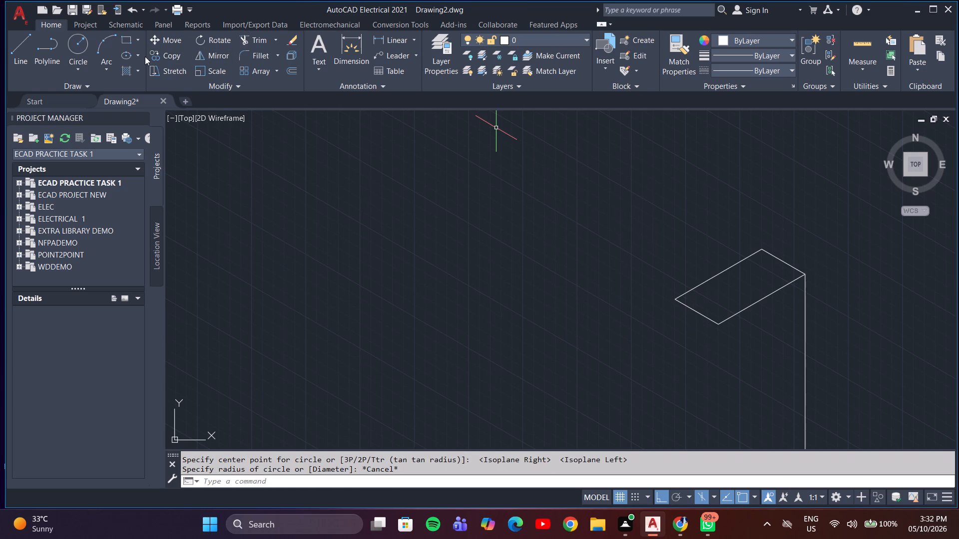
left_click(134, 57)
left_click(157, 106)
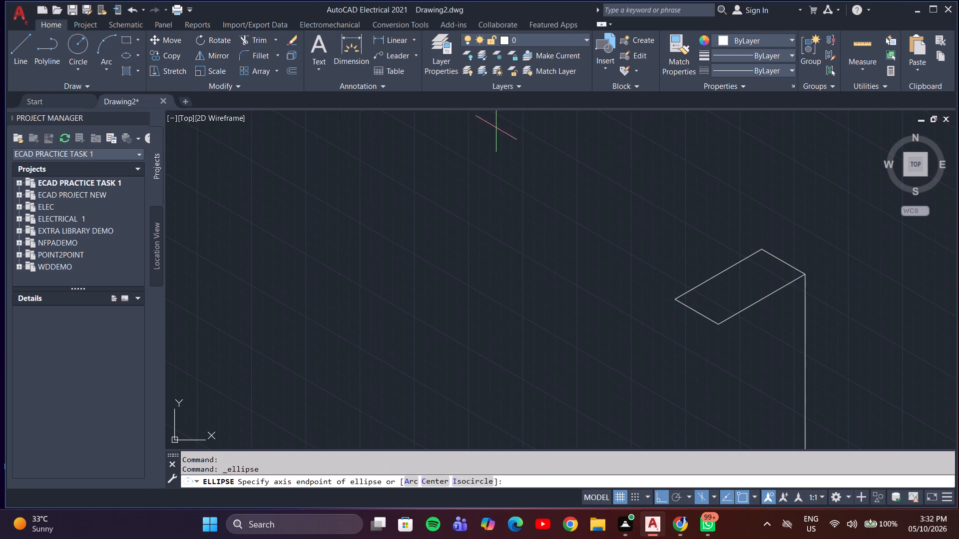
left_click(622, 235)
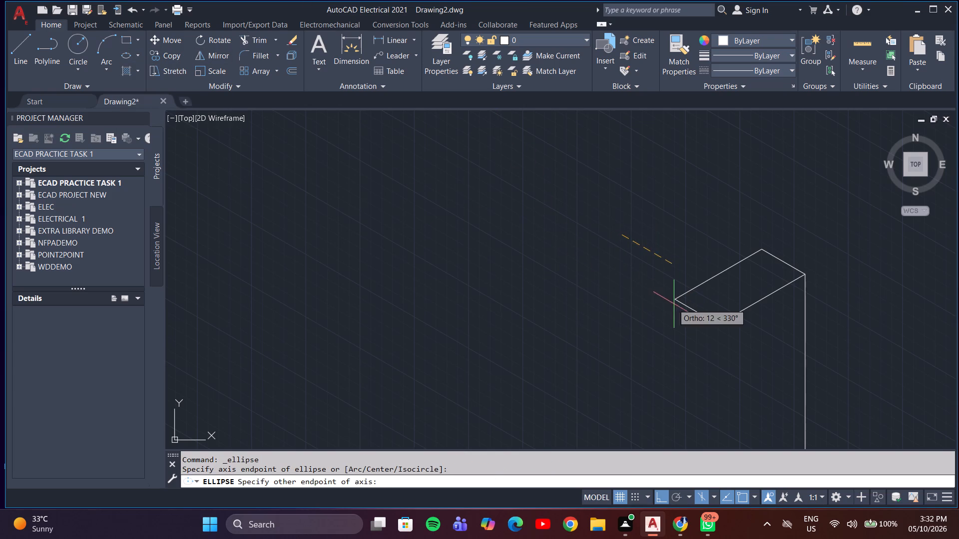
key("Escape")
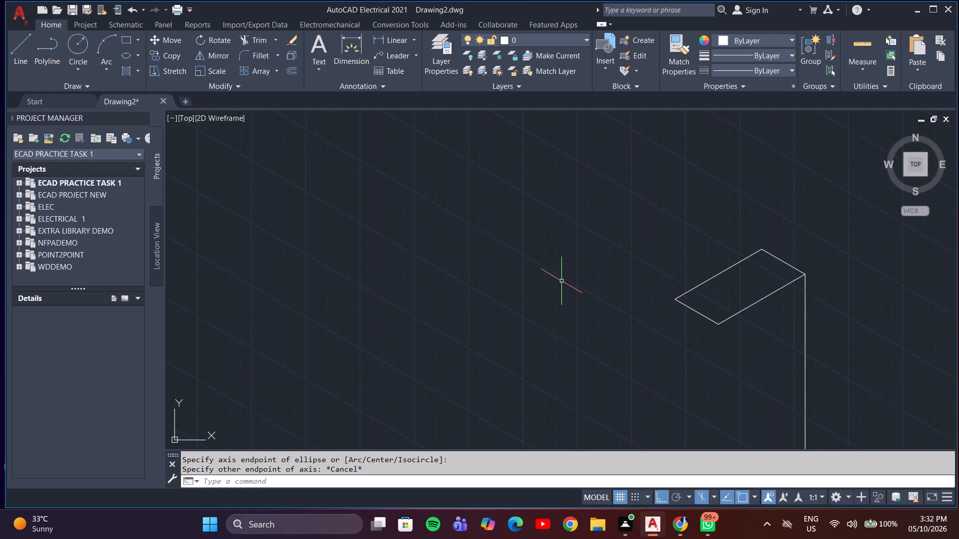
Draw an isocircle of radius 10 mm in the empty area beside the 20 by 10 mm top face.
key("space")
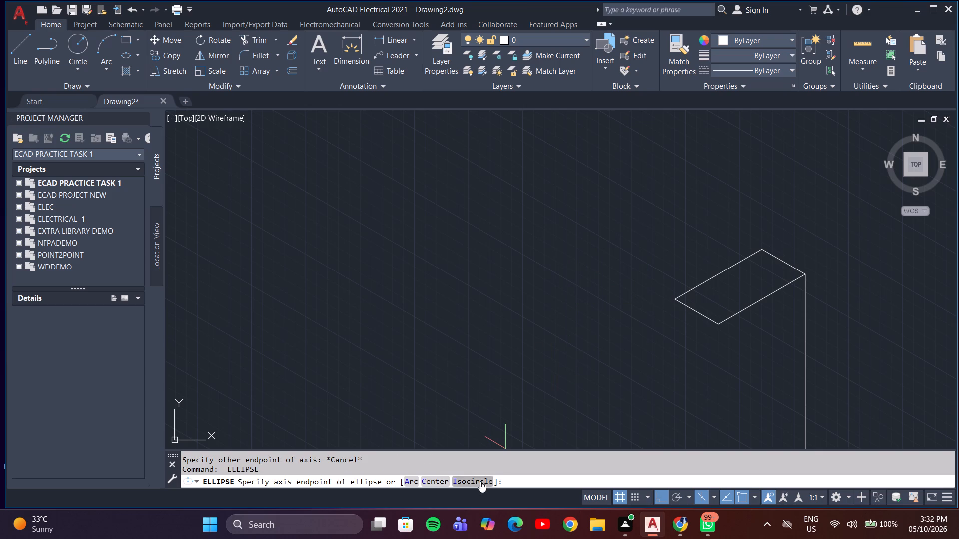
left_click(480, 481)
left_click(578, 224)
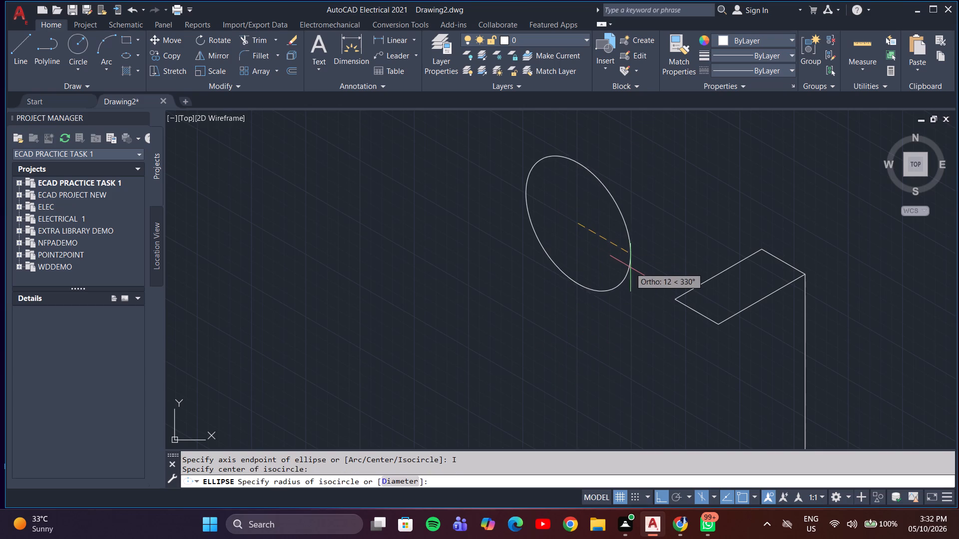
type("10")
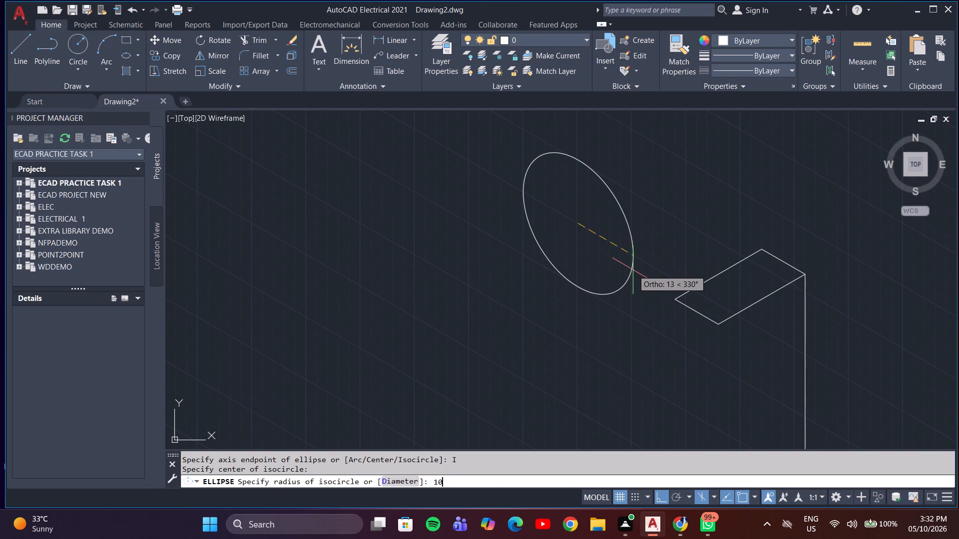
key("Return")
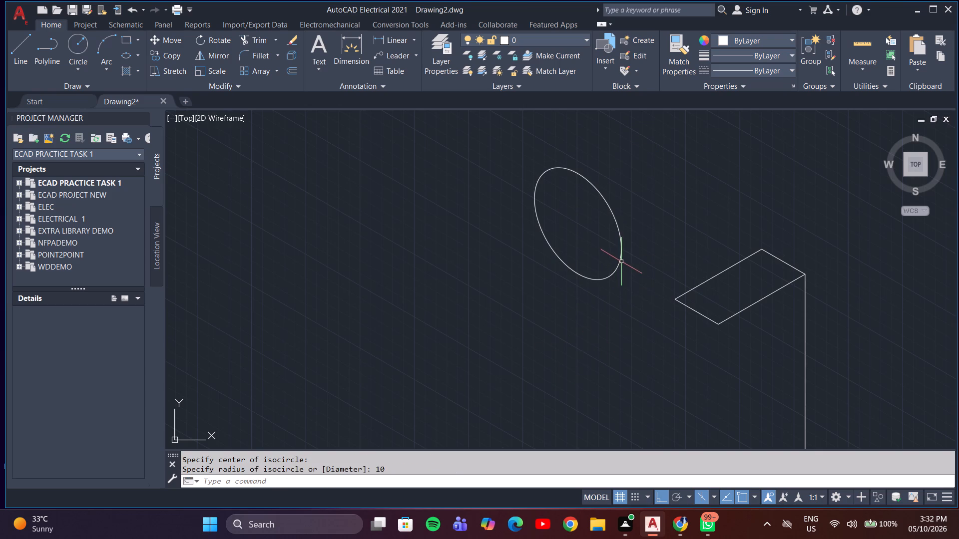
With Ortho off, move the isocircle by its centre onto the leftmost corner of the 20 by 10 mm top face.
left_click(621, 262)
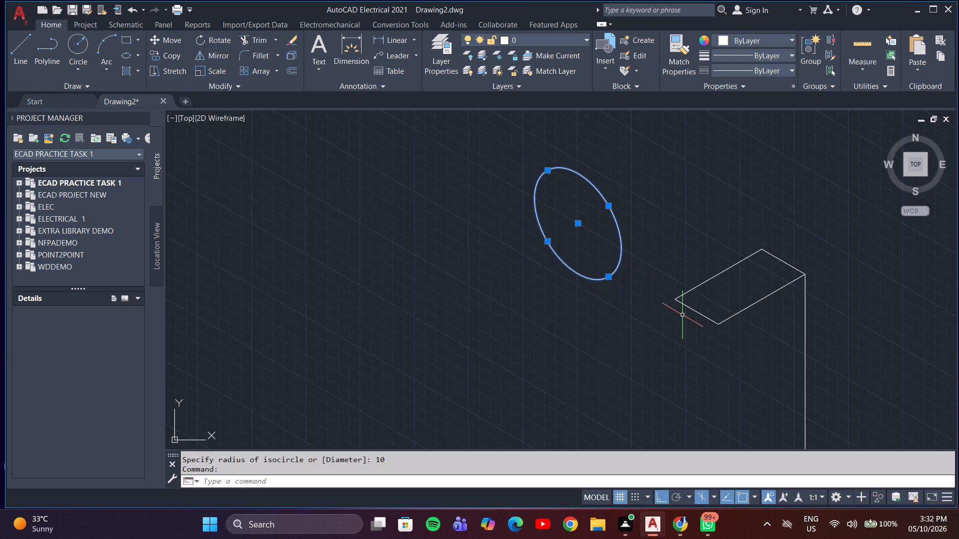
key("m")
key("Return")
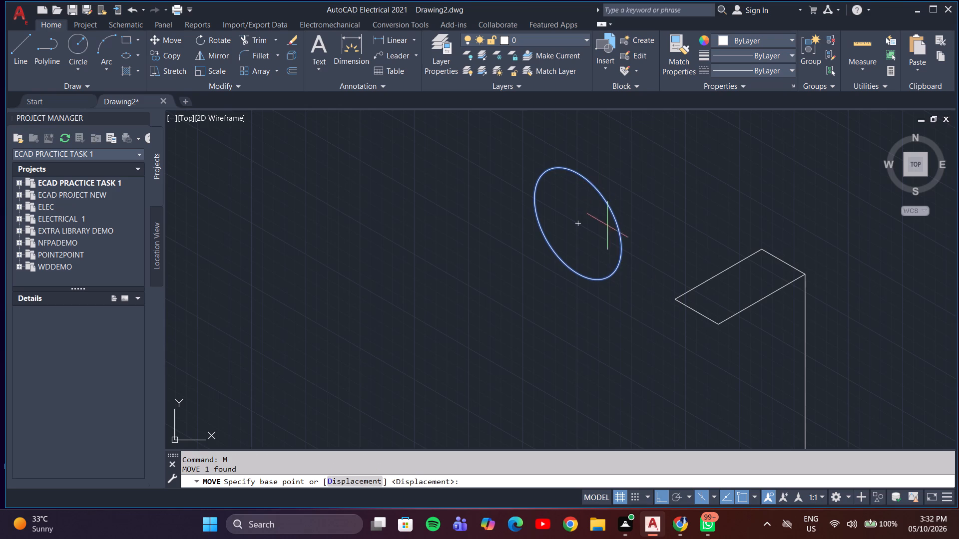
left_click(577, 223)
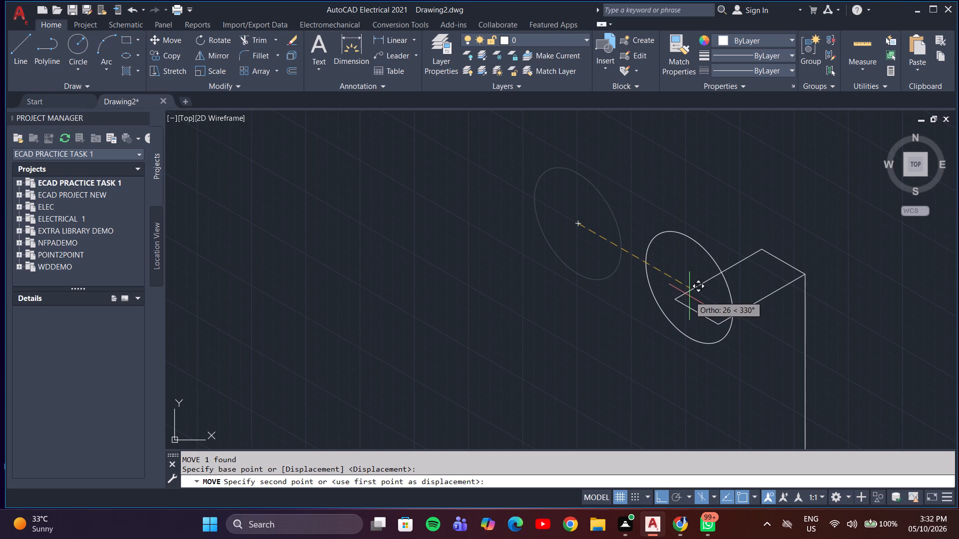
key("F8")
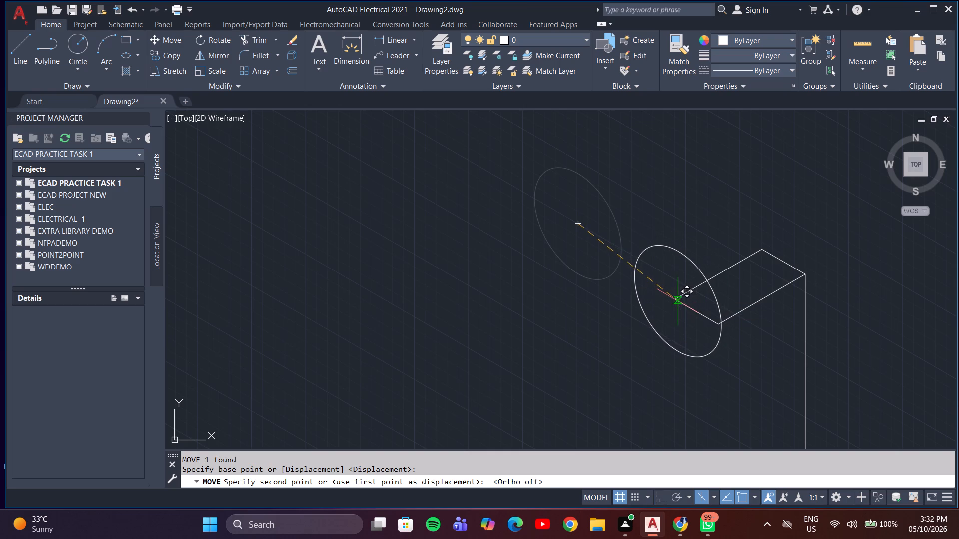
left_click(676, 299)
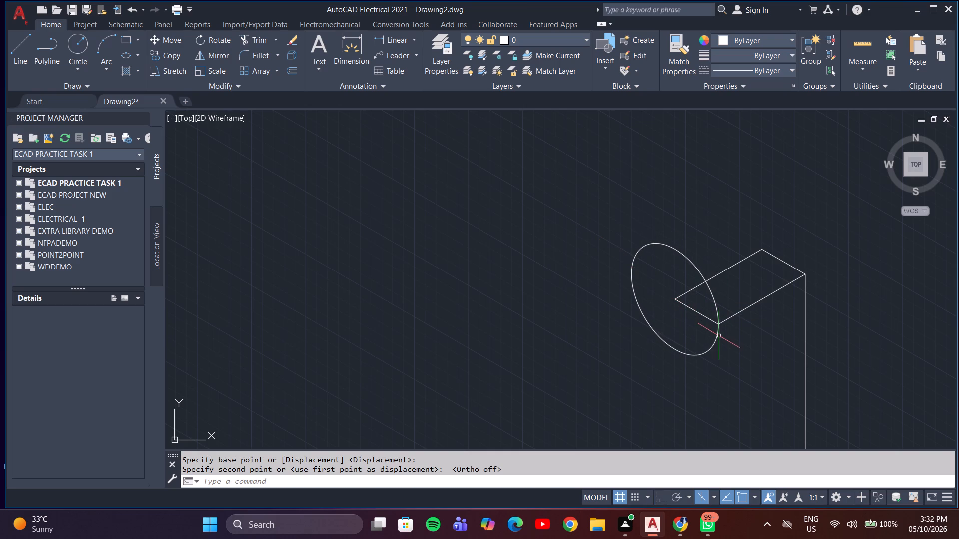
Move the isocircle from the top face's front corner to its leftmost corner, so its edge meets that corner.
left_click(717, 336)
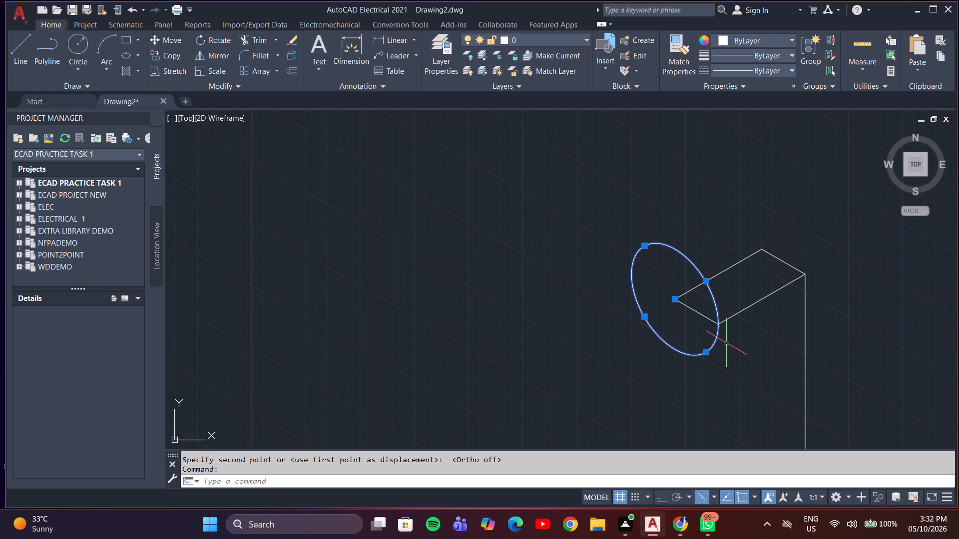
key("c")
key("o")
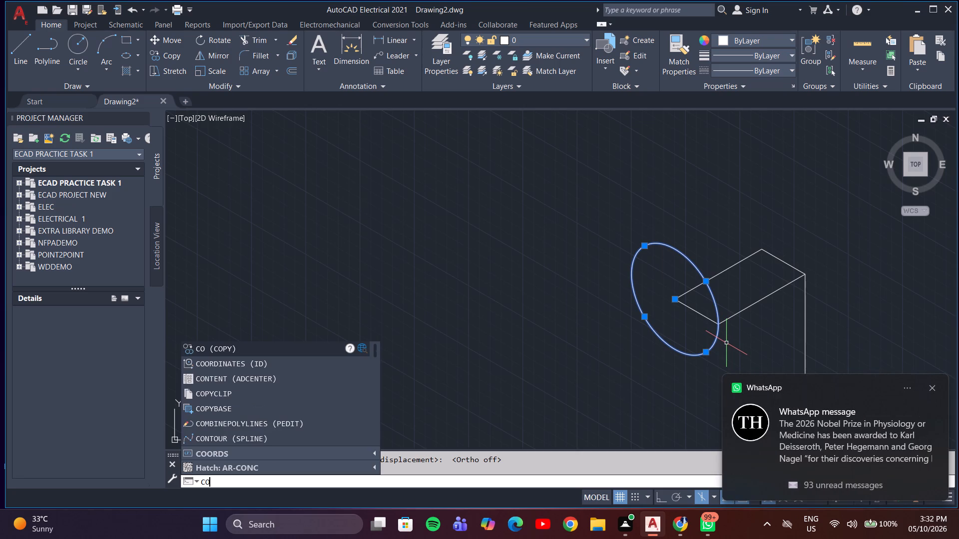
key("BackSpace")
key("BackSpace")
key("m")
key("Return")
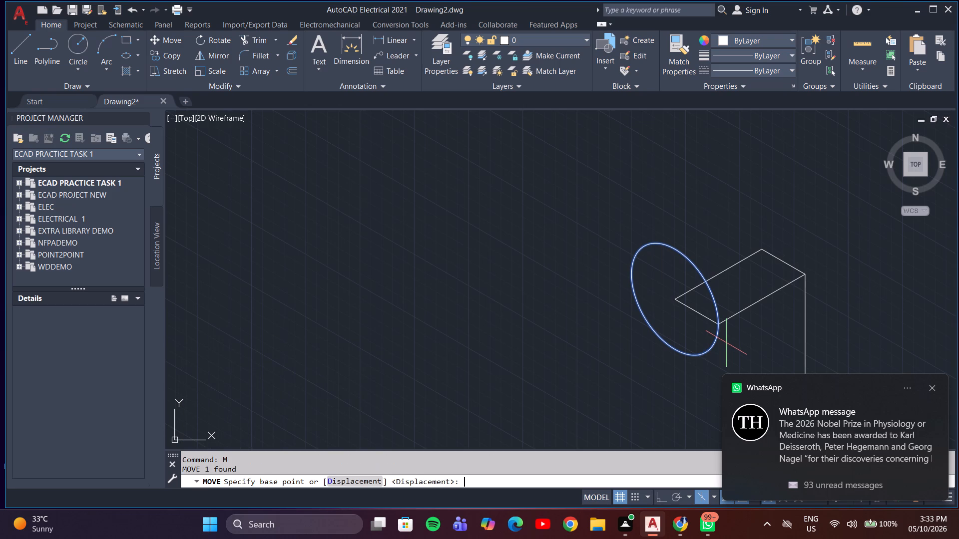
left_click(717, 325)
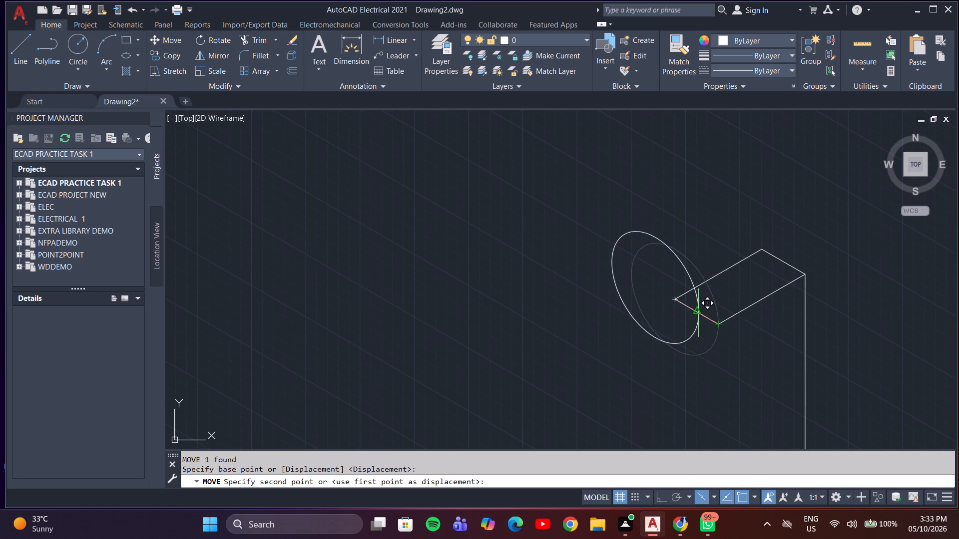
left_click(675, 302)
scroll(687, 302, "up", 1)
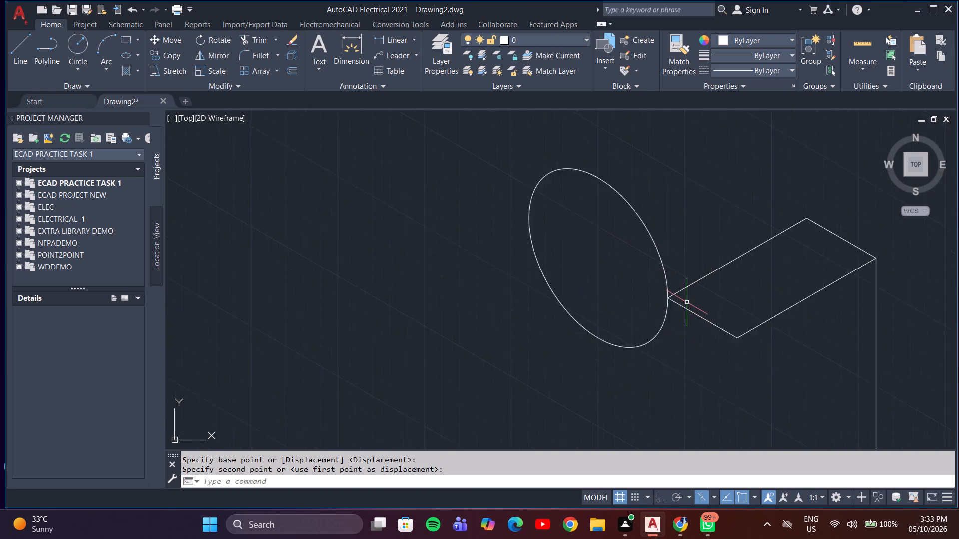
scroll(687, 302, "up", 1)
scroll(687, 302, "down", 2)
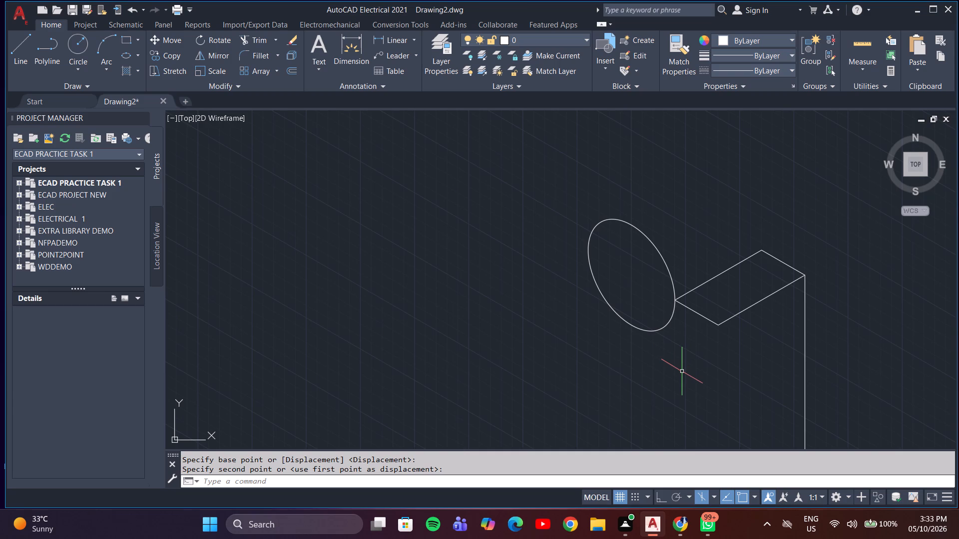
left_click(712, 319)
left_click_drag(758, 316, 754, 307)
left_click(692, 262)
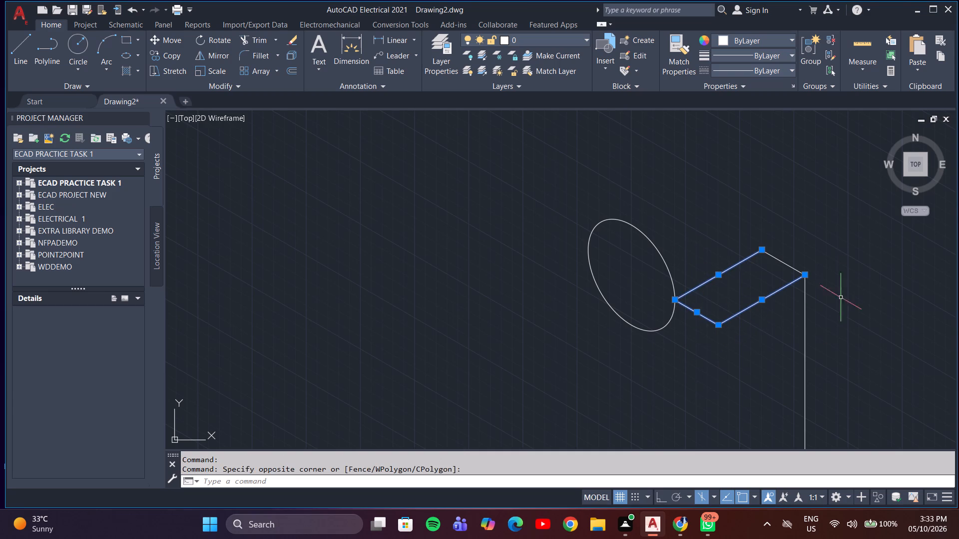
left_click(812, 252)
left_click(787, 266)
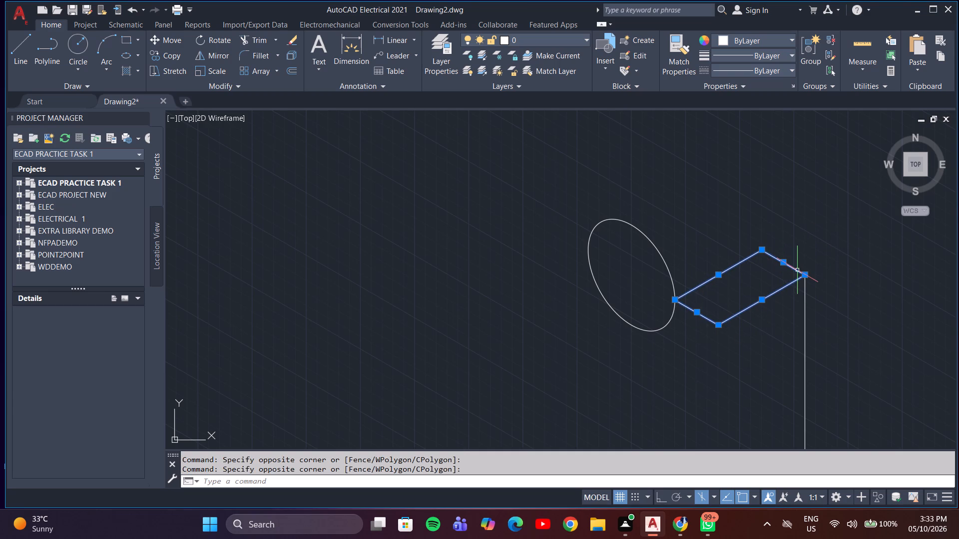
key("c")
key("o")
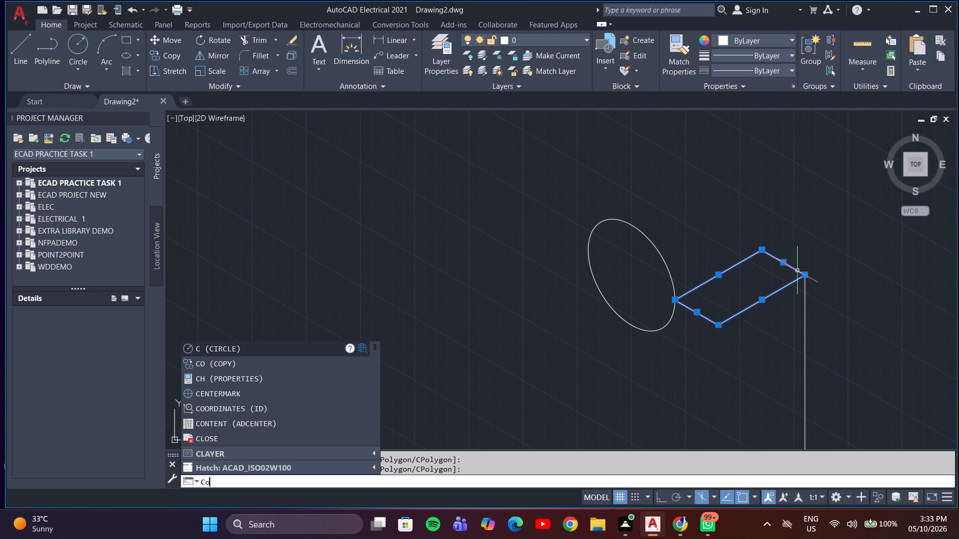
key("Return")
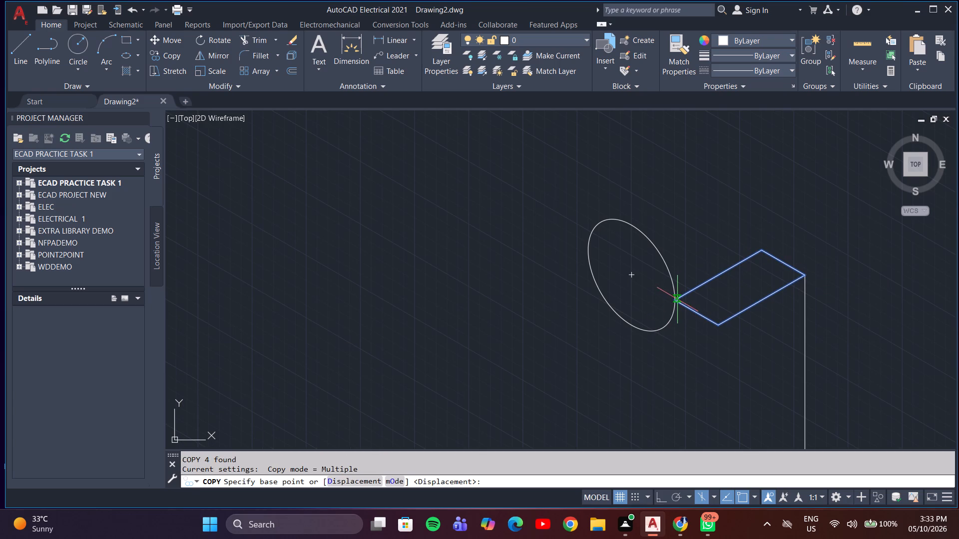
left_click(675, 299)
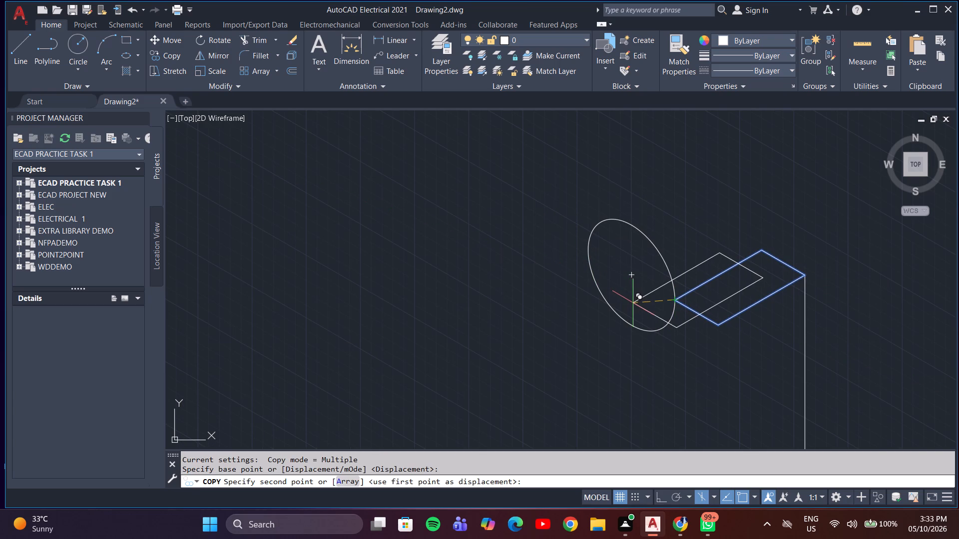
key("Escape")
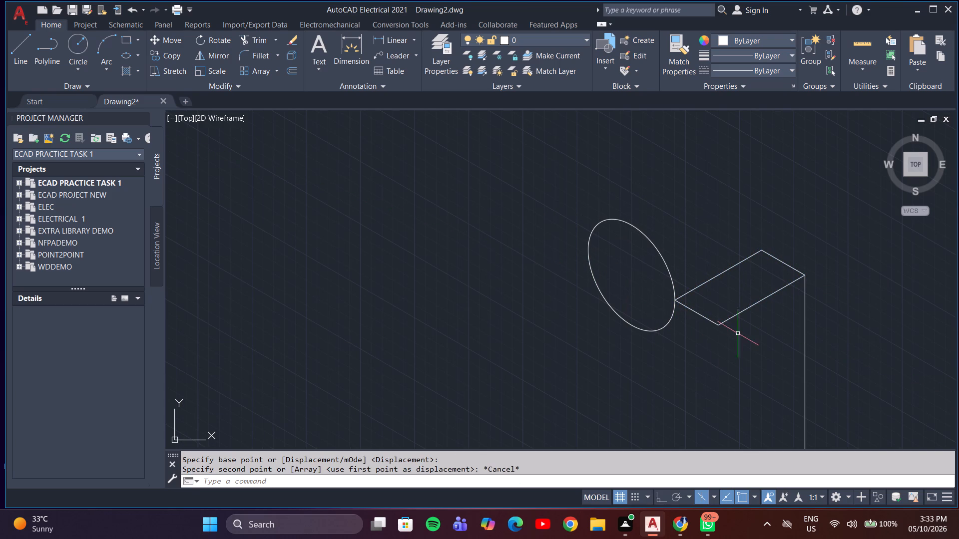
Copy the 20 by 10 mm top face from its front corner to the isocircle's far side edge, with Ortho on.
left_click(746, 332)
left_click(700, 253)
left_click(788, 254)
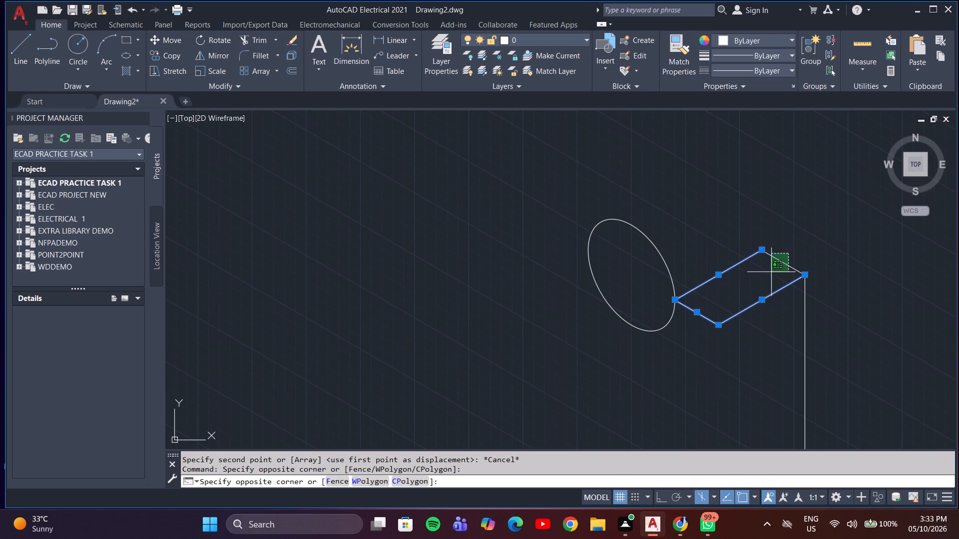
left_click(771, 272)
type("co")
key("Return")
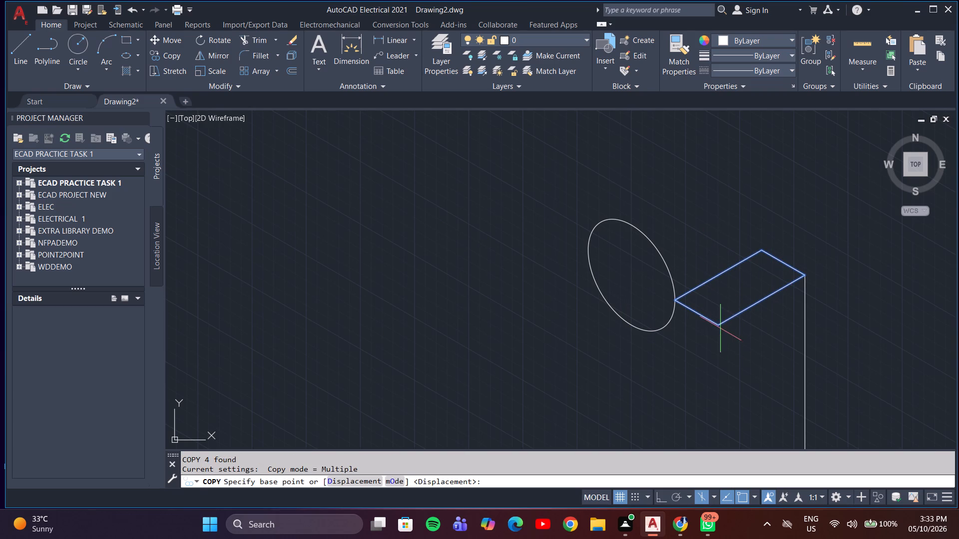
left_click(718, 325)
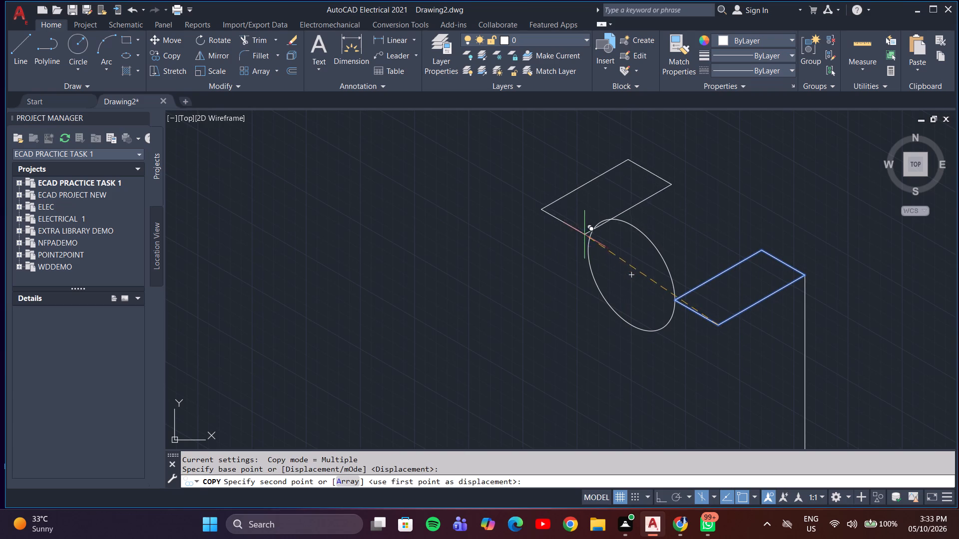
key("F8")
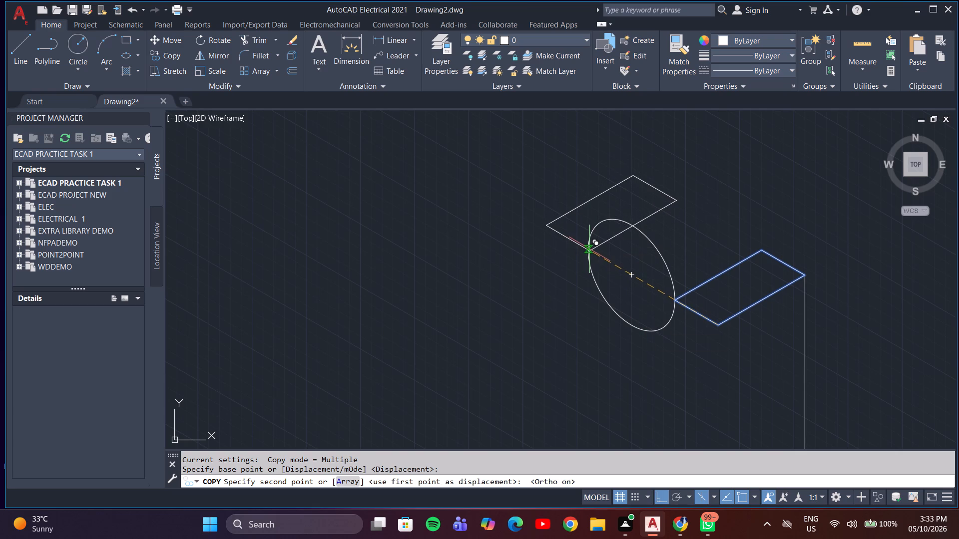
scroll(589, 253, "up", 4)
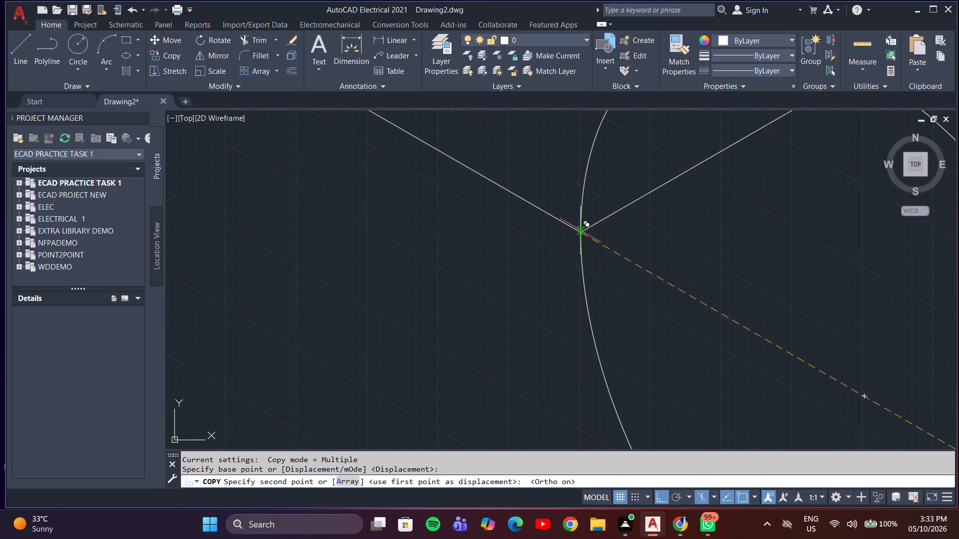
left_click(581, 234)
scroll(534, 293, "down", 3)
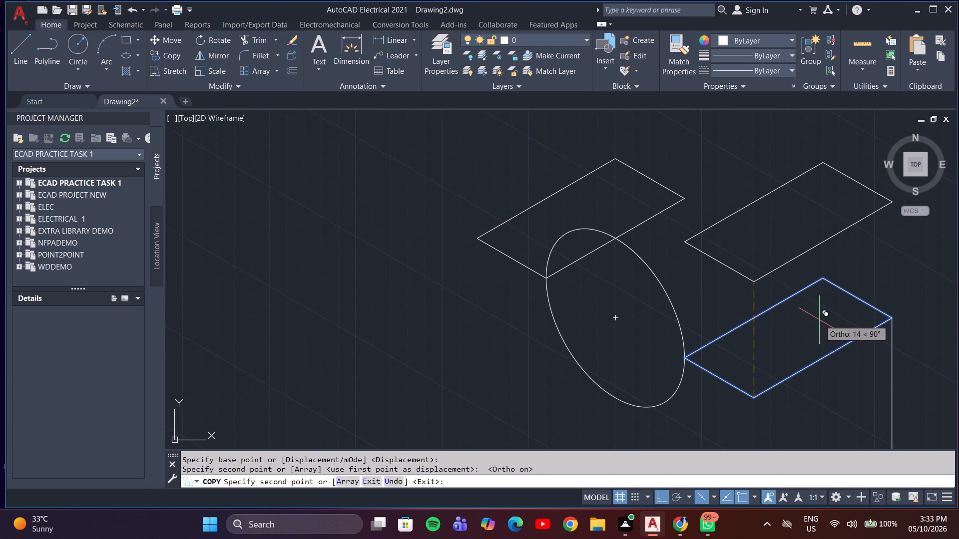
key("Escape")
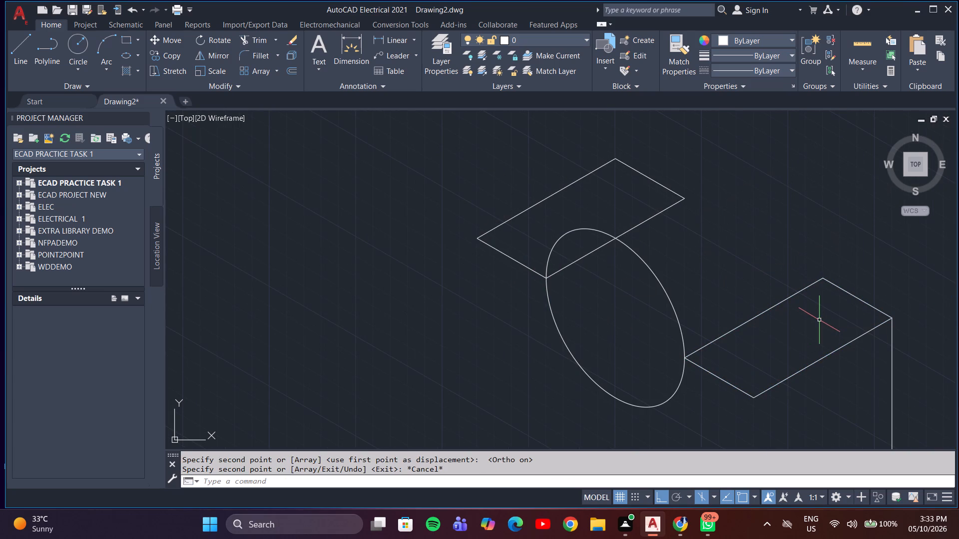
With Ortho off, copy the isocircle from the original top face's leftmost corner to that face's rear corner.
left_click(670, 298)
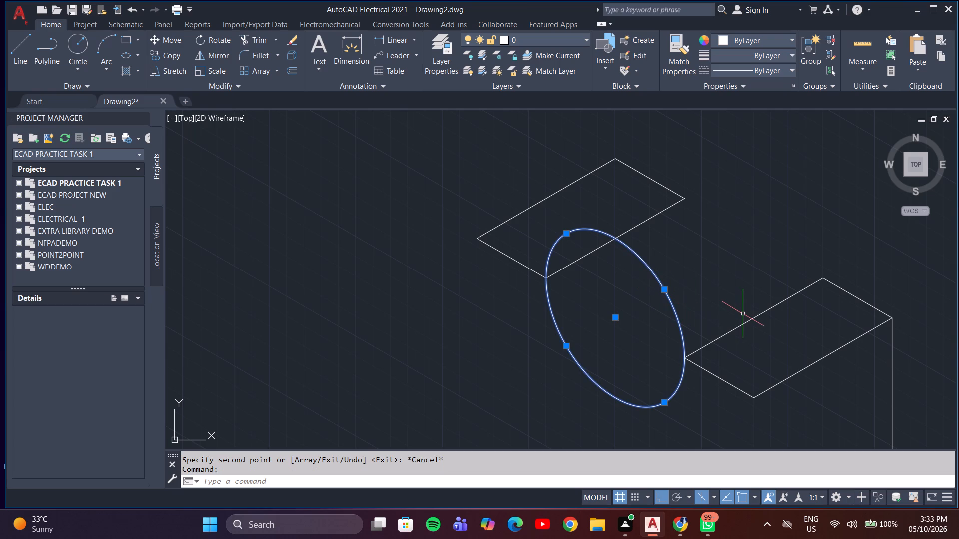
type("co")
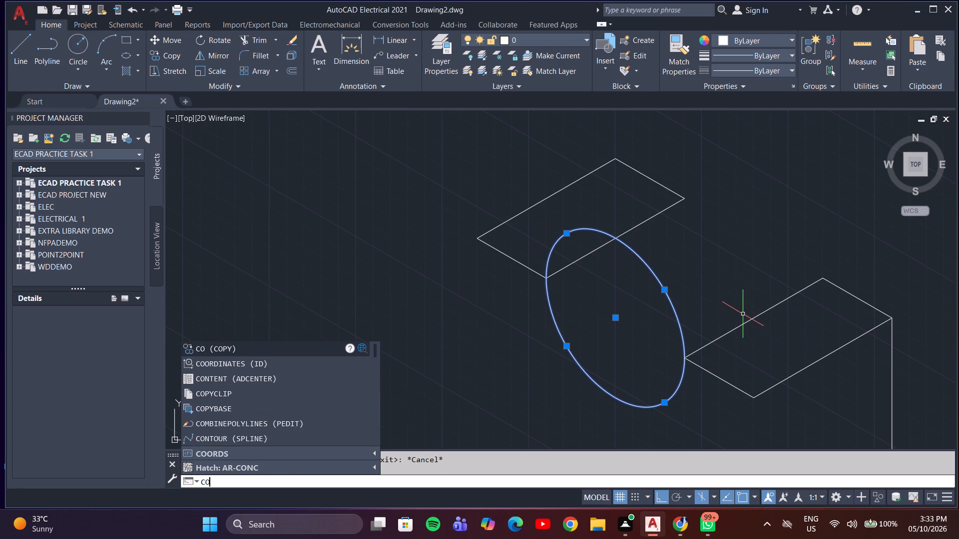
key("Return")
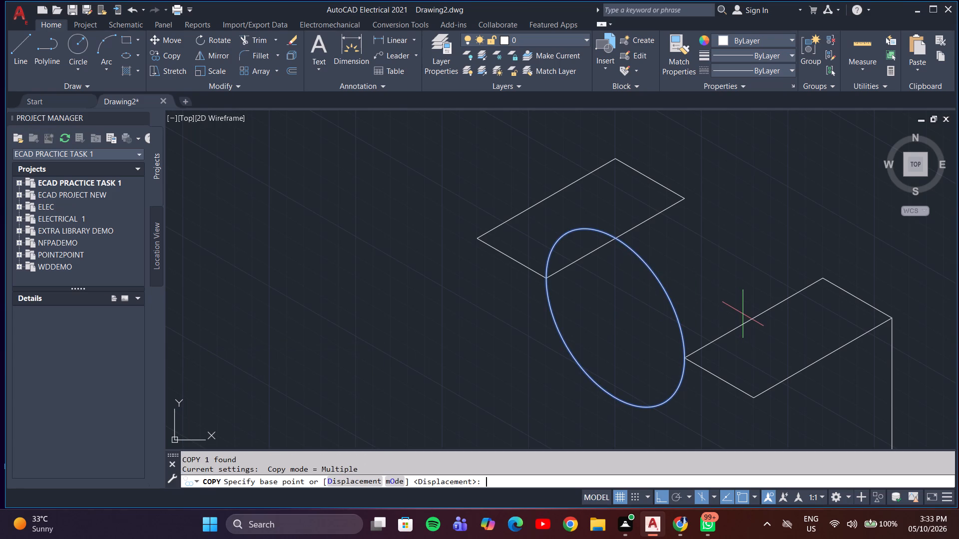
left_click_drag(688, 359, 693, 357)
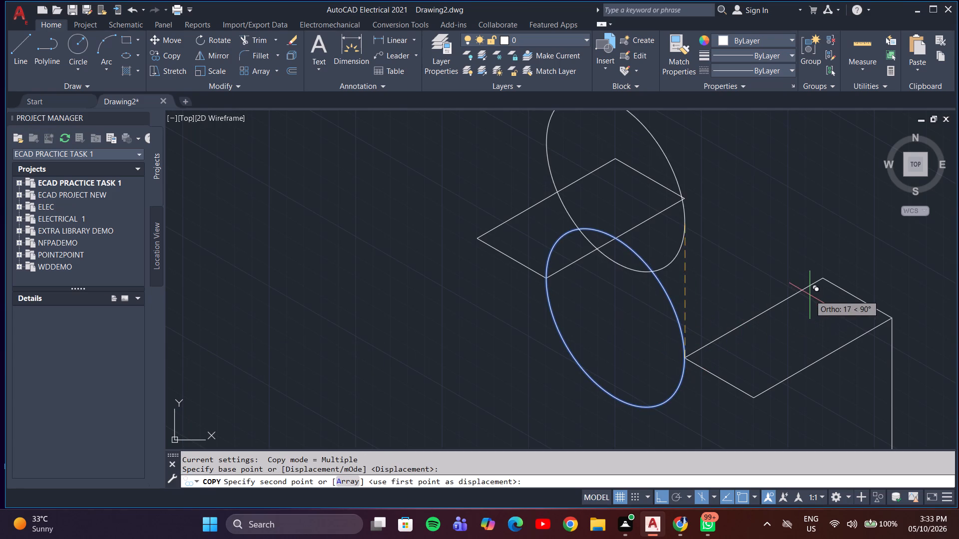
key("F8")
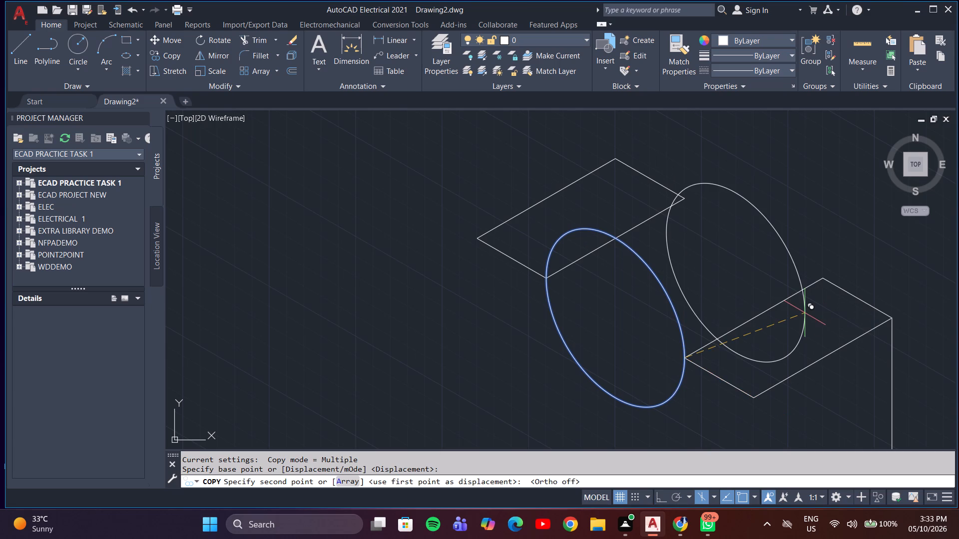
left_click(822, 281)
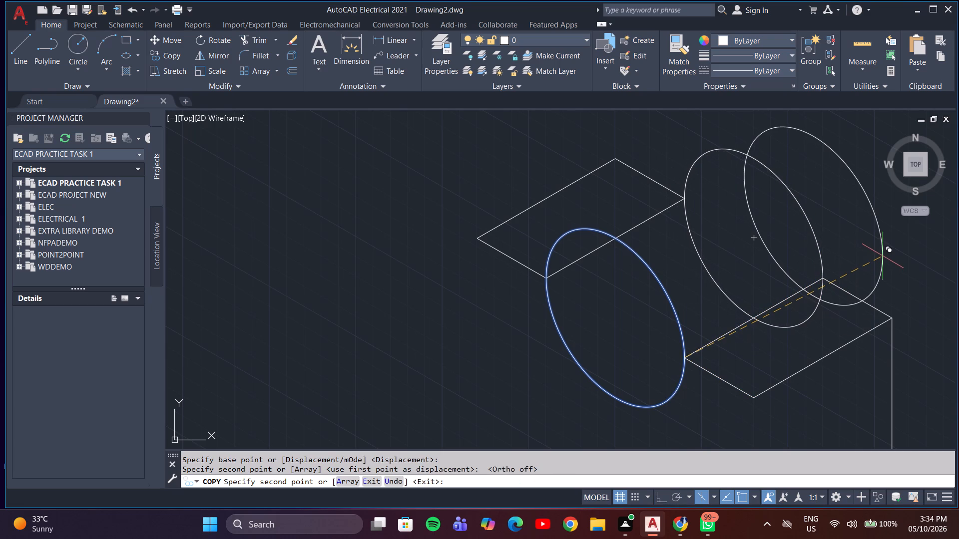
key("Escape")
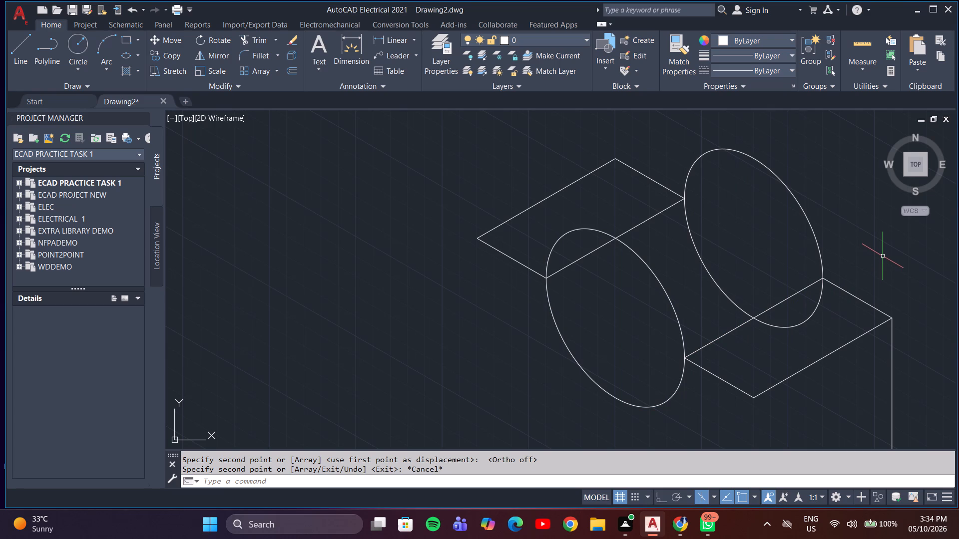
Trim both isocircles to the lower arcs between the two top faces, removing their upper portions and the pieces overlapping the faces.
type("tr")
key("Return")
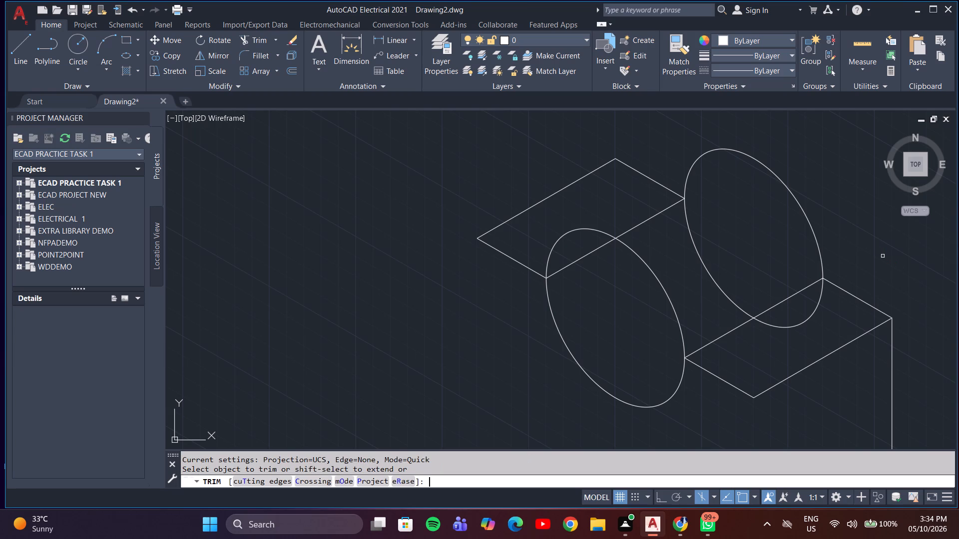
left_click(845, 208)
left_click(773, 225)
left_click(677, 265)
left_click(630, 288)
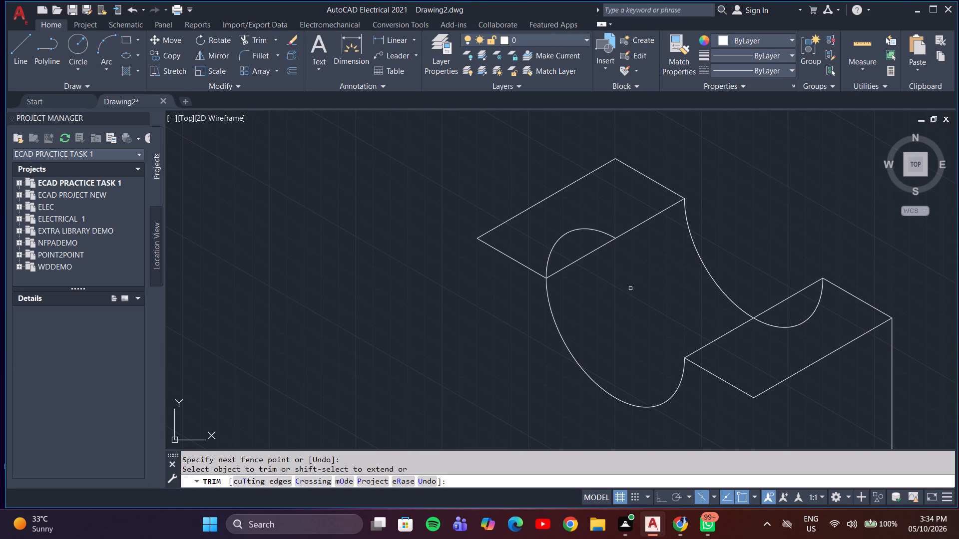
left_click(581, 217)
left_click(568, 238)
scroll(588, 255, "down", 3)
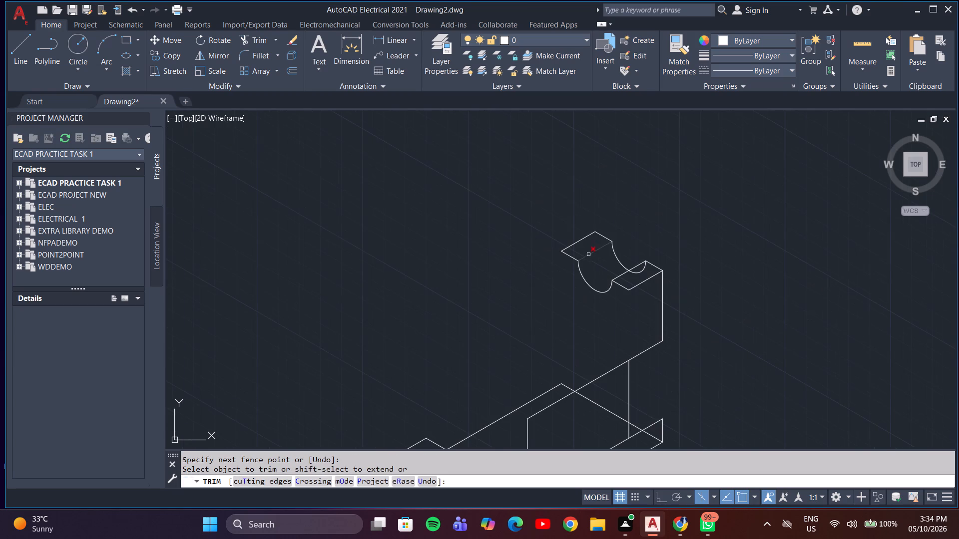
scroll(626, 278, "up", 4)
left_click(691, 239)
Draw a line from the upright's bottom corner along the 150° isometric axis to below the copied face's leftmost corner, and up to that corner.
scroll(661, 280, "down", 1)
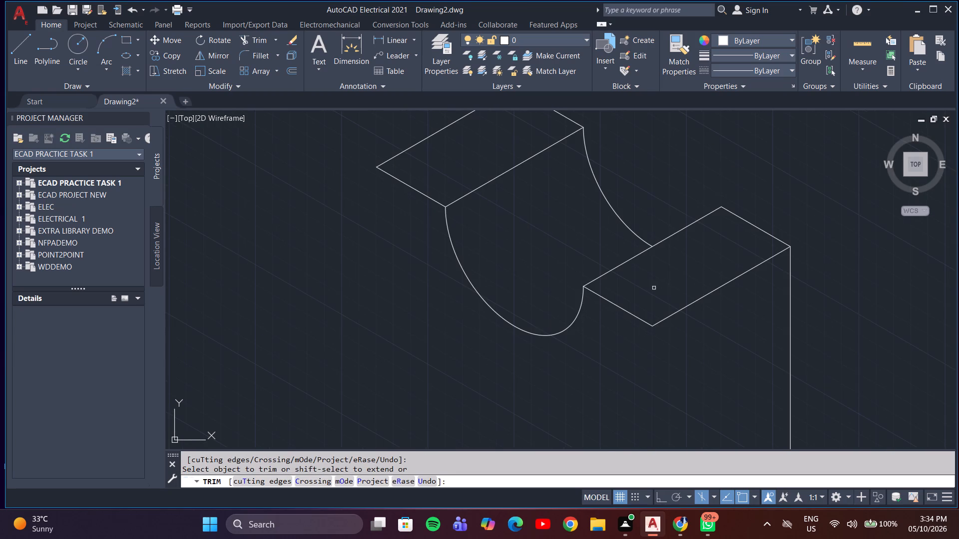
scroll(485, 356, "down", 3)
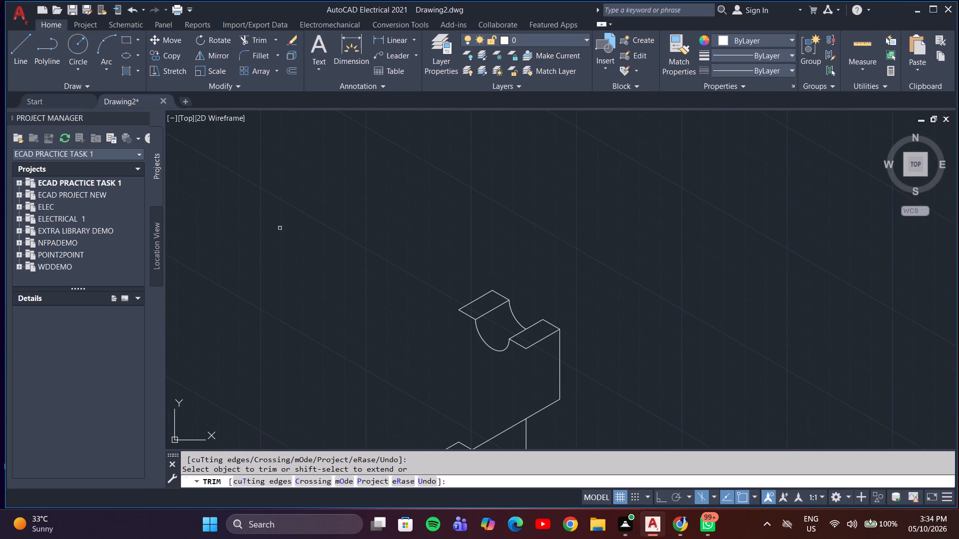
left_click(25, 46)
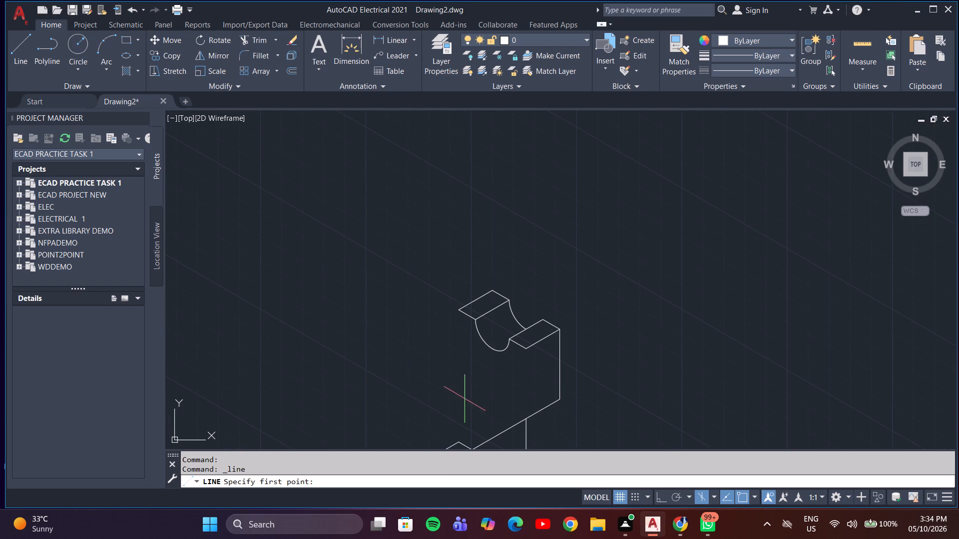
left_click(560, 401)
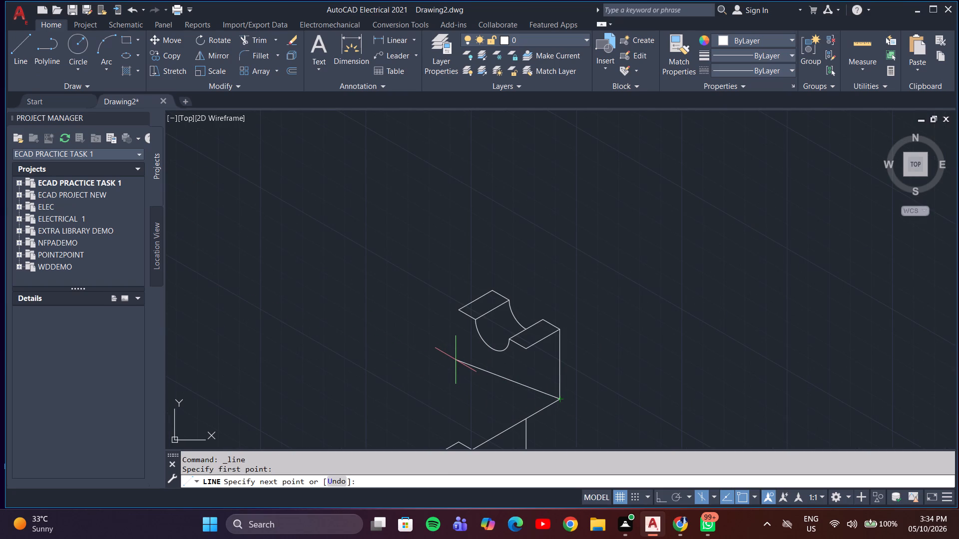
key("F5")
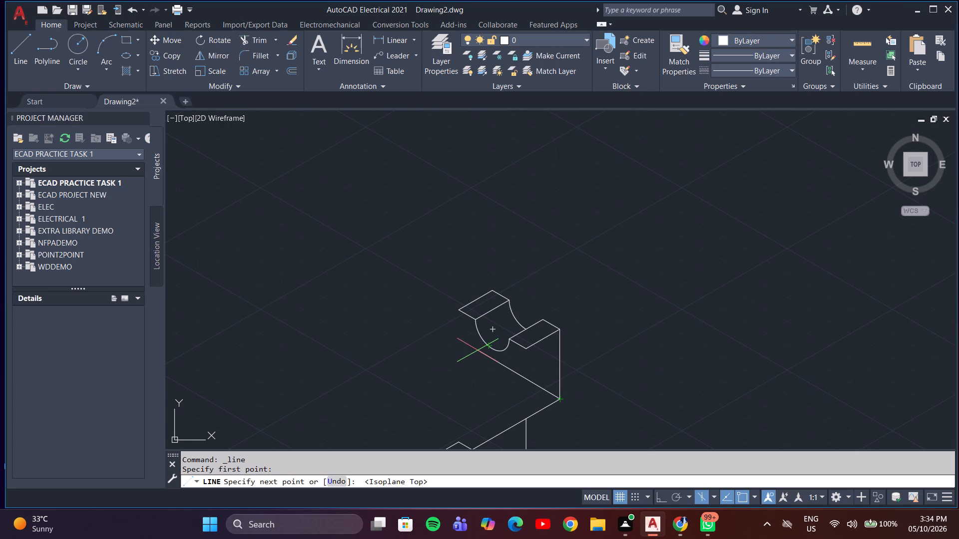
key("F8")
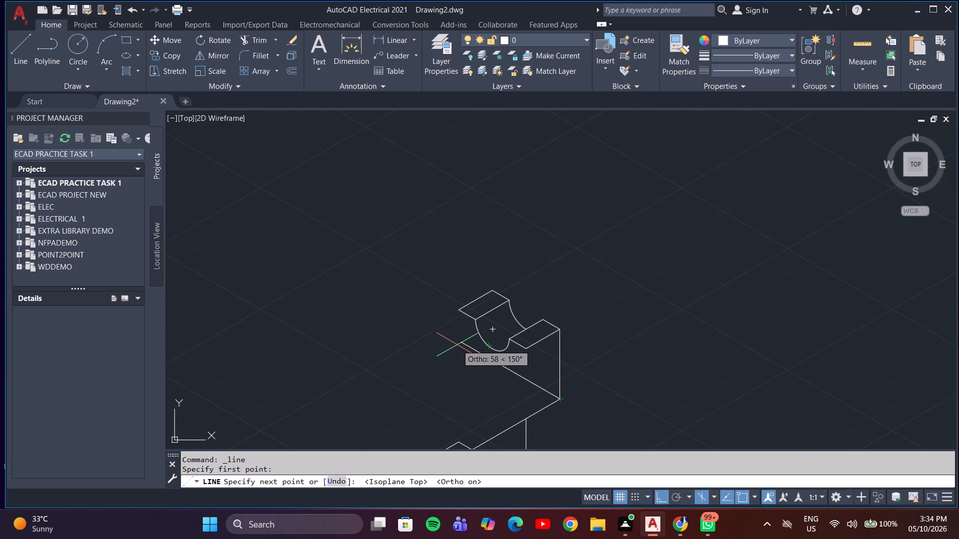
scroll(457, 345, "down", 2)
middle_click_drag(457, 358, 488, 334)
scroll(487, 336, "up", 3)
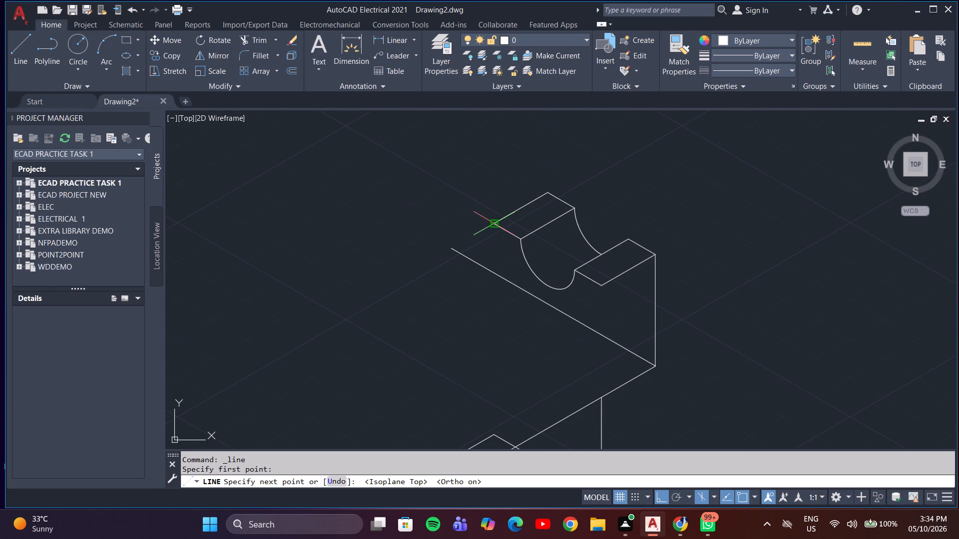
left_click(495, 273)
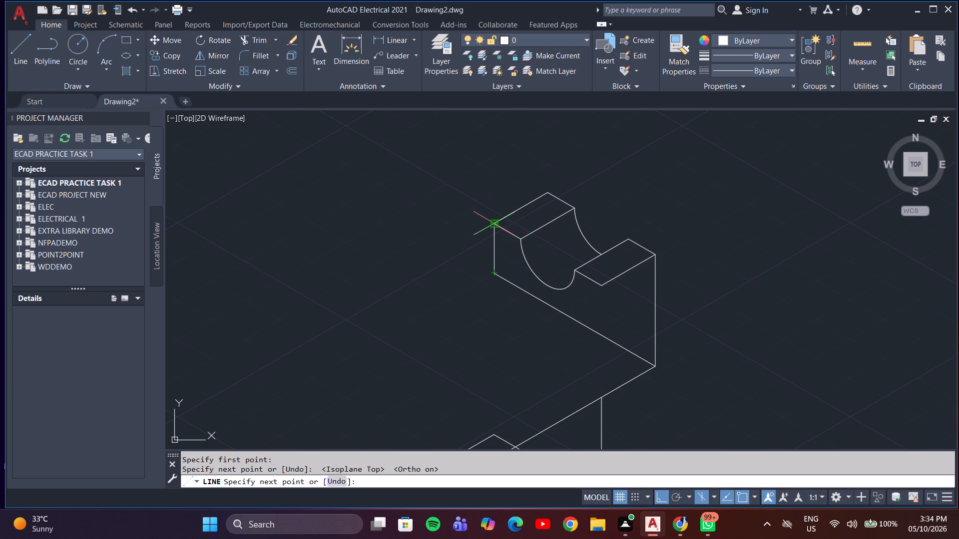
key("F5")
left_click(497, 224)
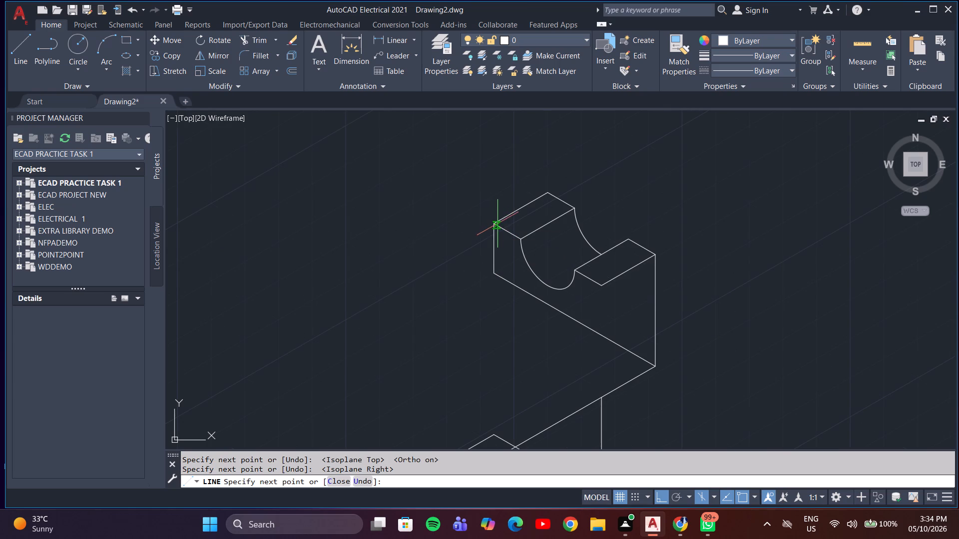
key("Escape")
Draw a vertical line down from the front corner of the original top face, crossing the sloping bottom edge.
scroll(450, 323, "down", 2)
middle_click_drag(465, 331, 491, 348)
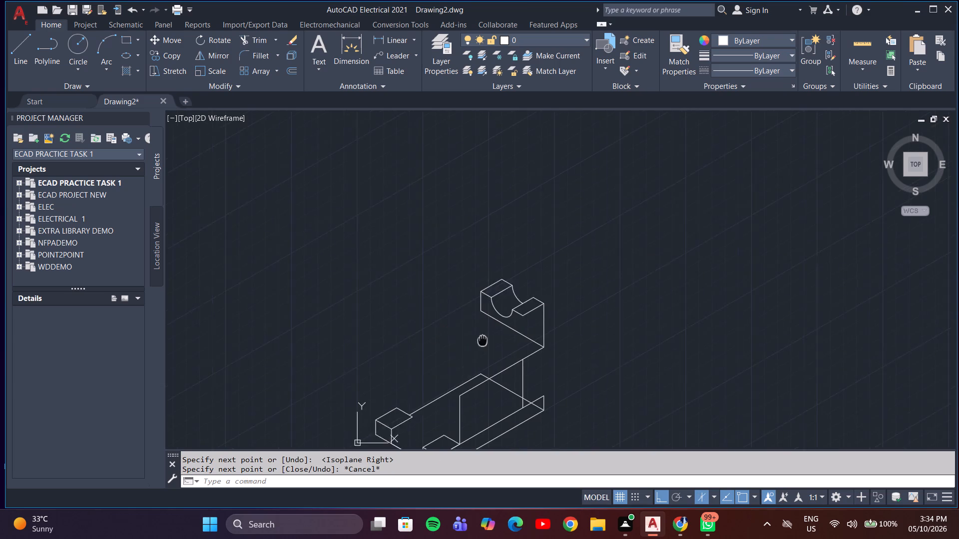
middle_click_drag(491, 348, 545, 366)
scroll(590, 346, "up", 3)
scroll(617, 356, "down", 2)
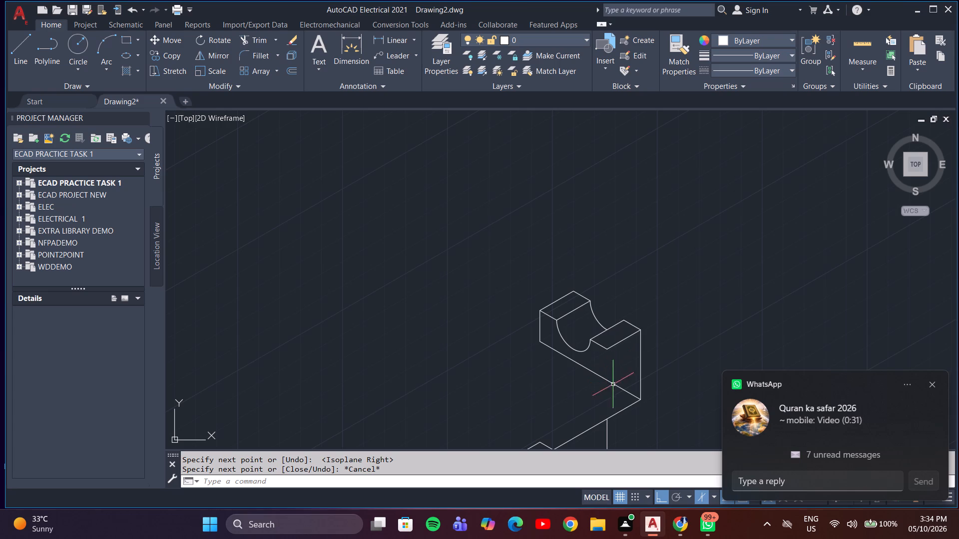
left_click(15, 39)
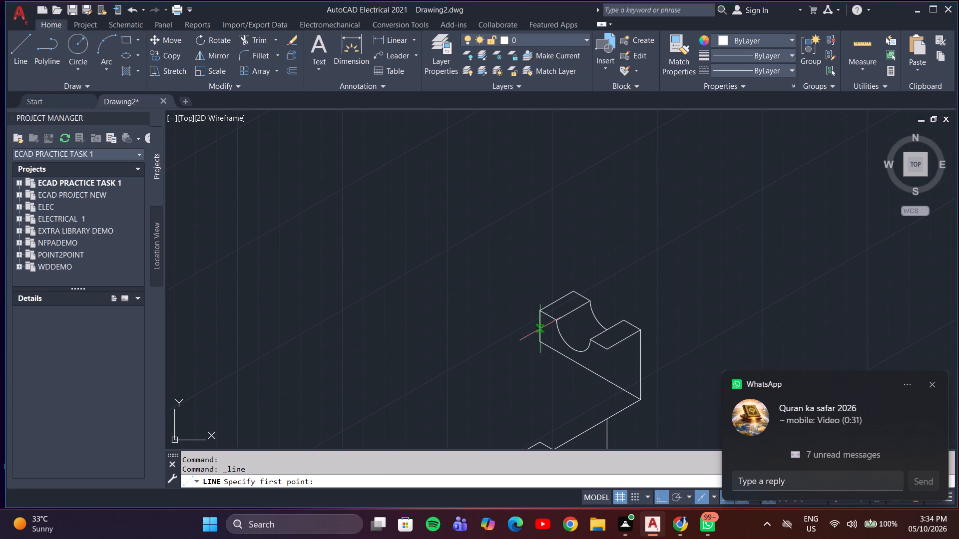
left_click(605, 350)
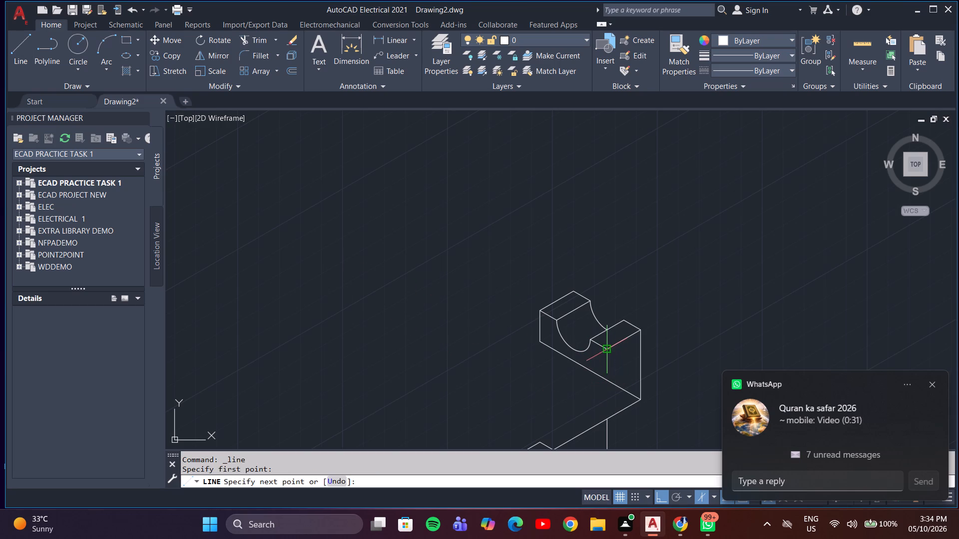
left_click(602, 397)
key("Escape")
Trim the sloping bottom edge beyond the new vertical line, and the vertical line's excess below that edge.
scroll(605, 394, "down", 2)
scroll(616, 383, "up", 3)
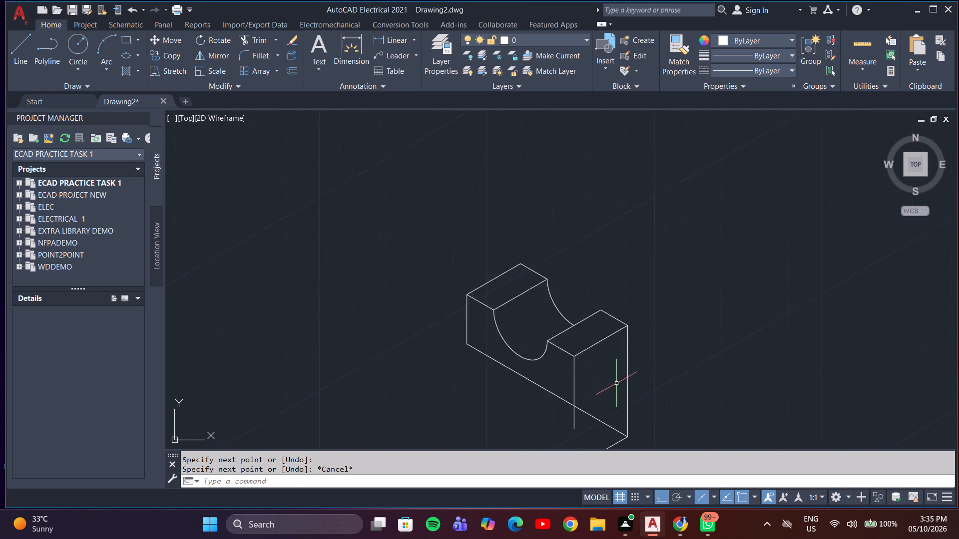
scroll(616, 383, "up", 1)
type("tr")
key("Return")
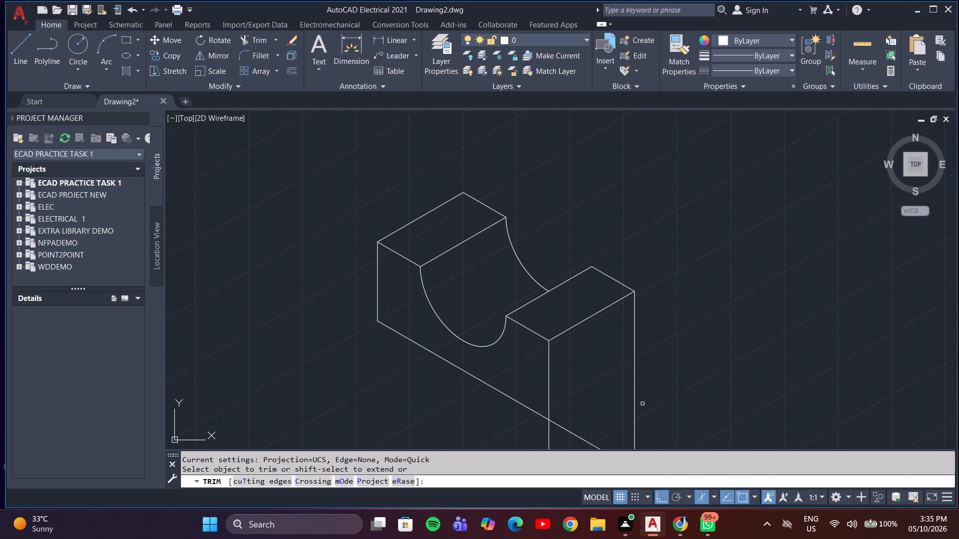
scroll(584, 412, "up", 3)
scroll(583, 401, "down", 4)
middle_click_drag(583, 401, 583, 374)
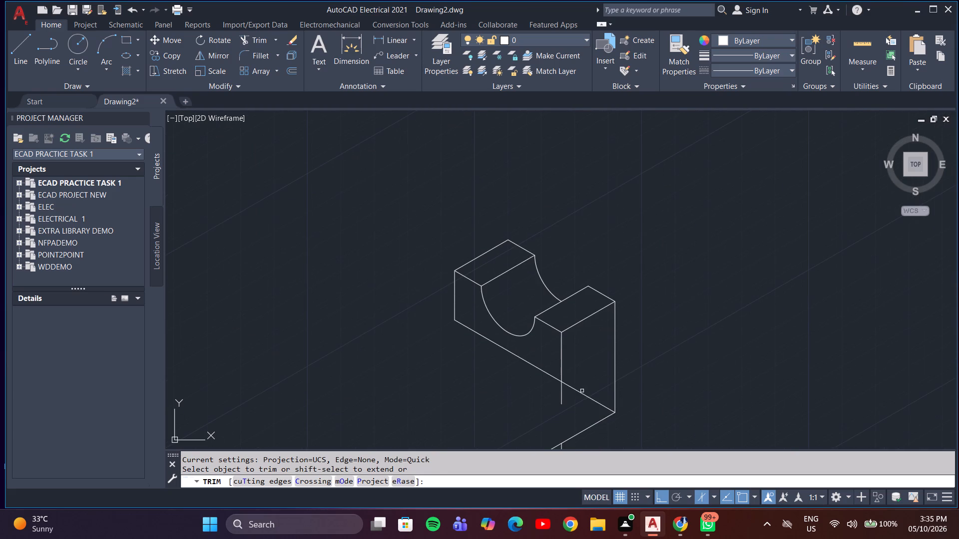
left_click(582, 392)
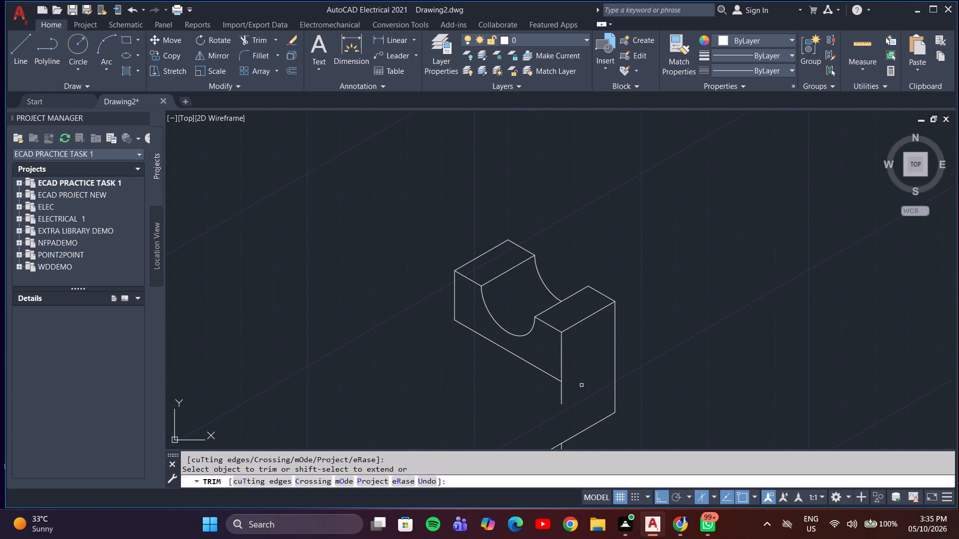
left_click(565, 398)
left_click(555, 397)
scroll(554, 400, "down", 2)
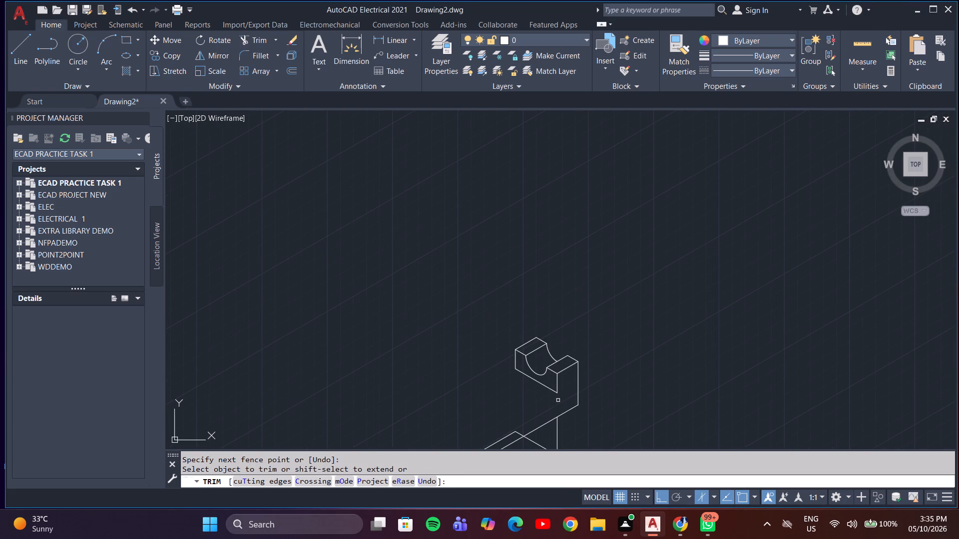
Draw a 50 mm line along the 210° isometric axis from the bottom of the notched upright's short front vertical edge.
scroll(552, 350, "down", 1)
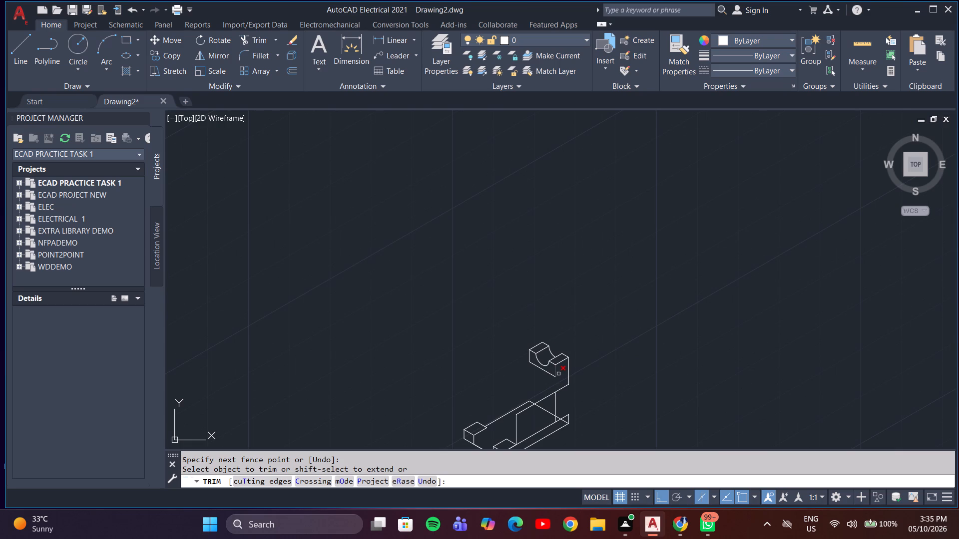
scroll(577, 374, "up", 1)
middle_click_drag(592, 374, 645, 368)
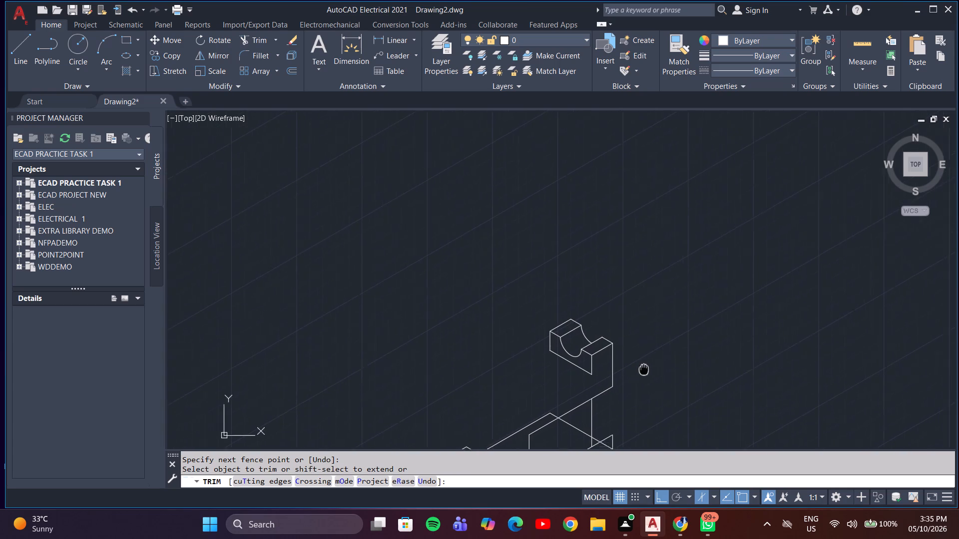
middle_click_drag(645, 368, 652, 363)
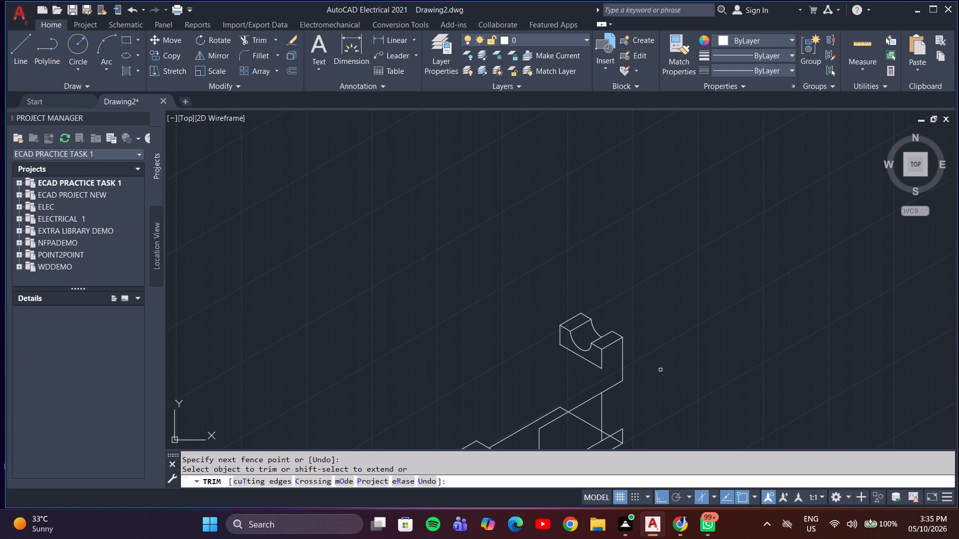
key("Escape")
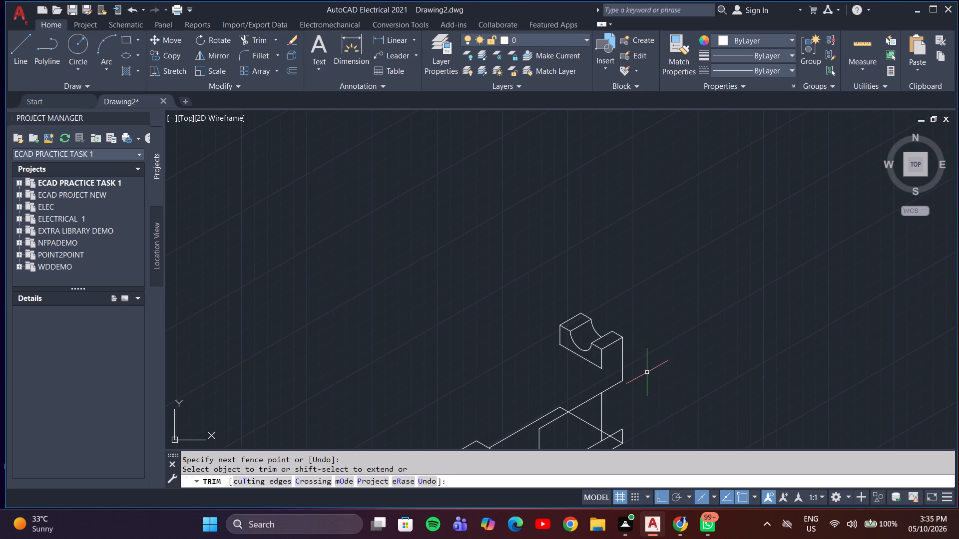
key("l")
key("Return")
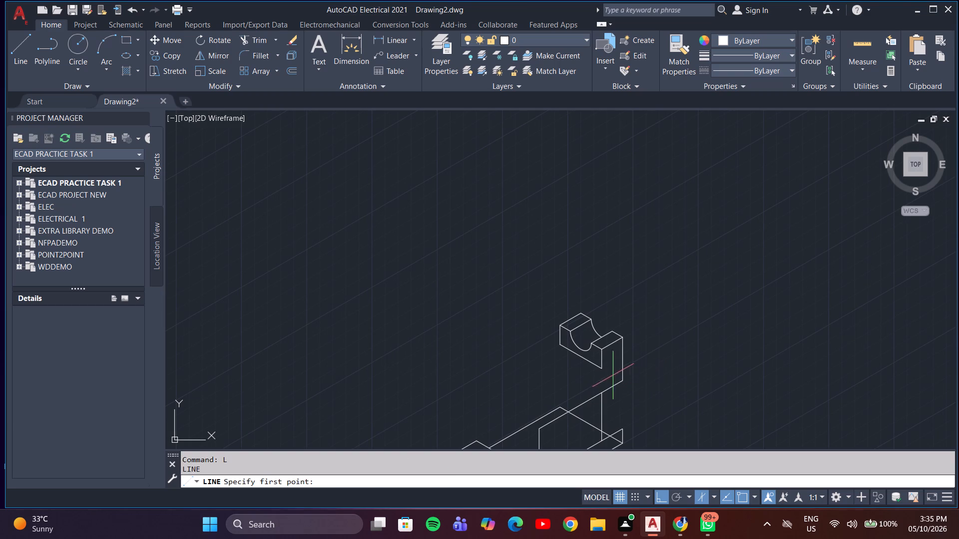
left_click(602, 370)
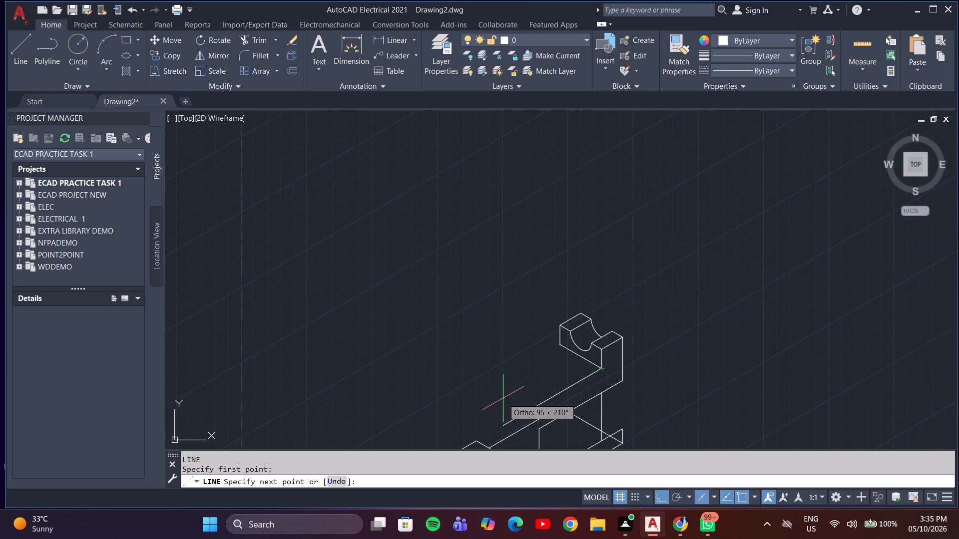
key("5")
key("0")
key("Return")
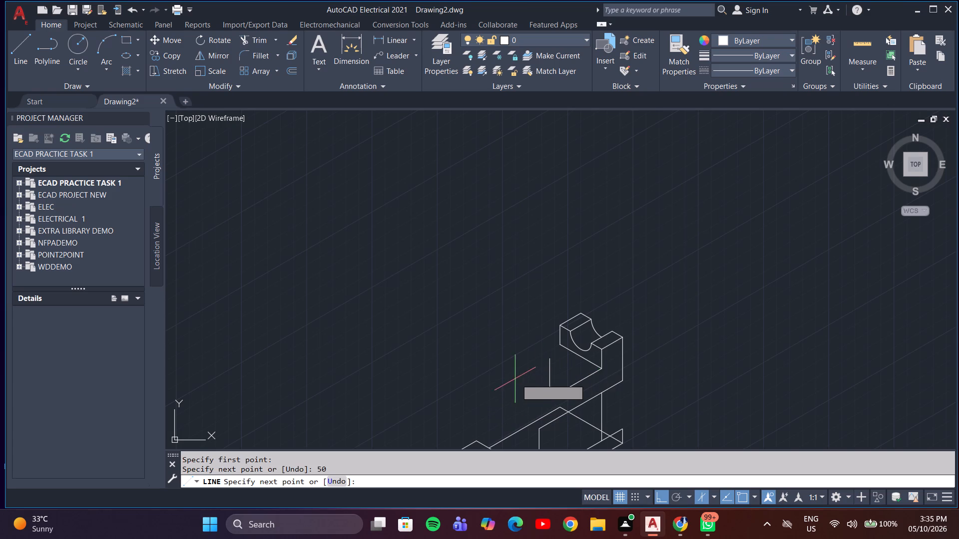
key("Escape")
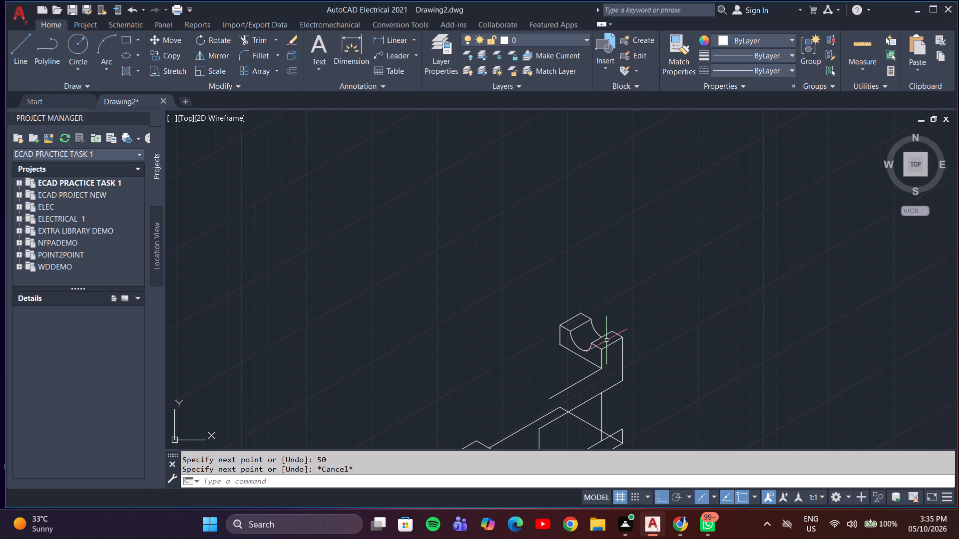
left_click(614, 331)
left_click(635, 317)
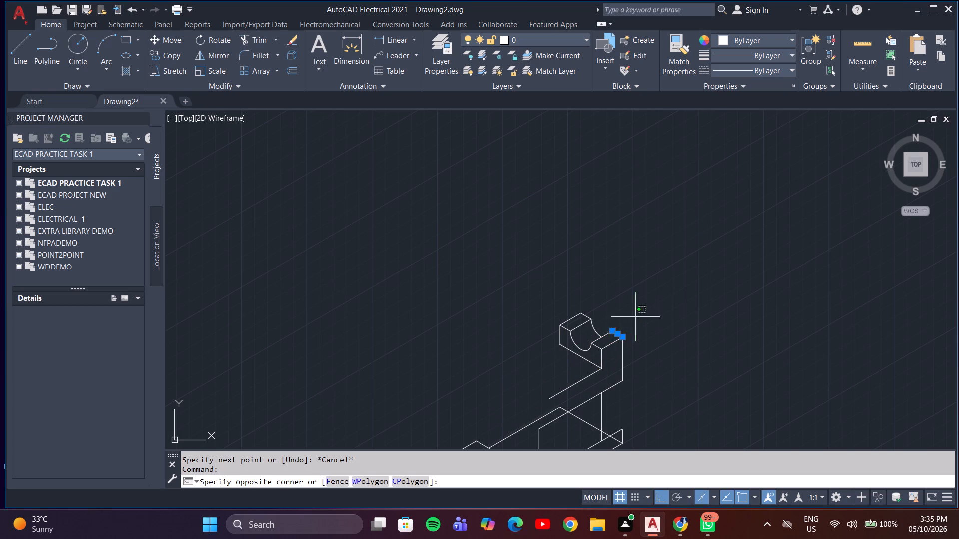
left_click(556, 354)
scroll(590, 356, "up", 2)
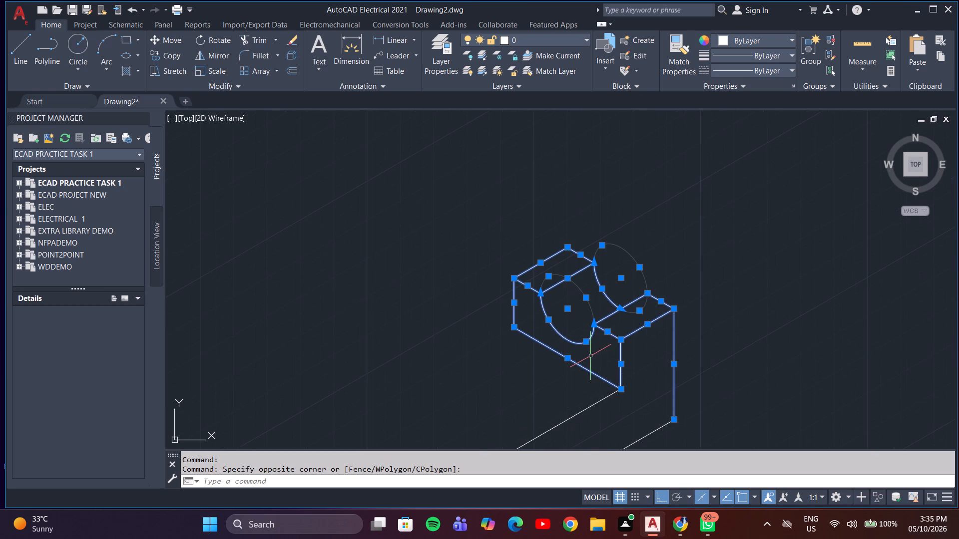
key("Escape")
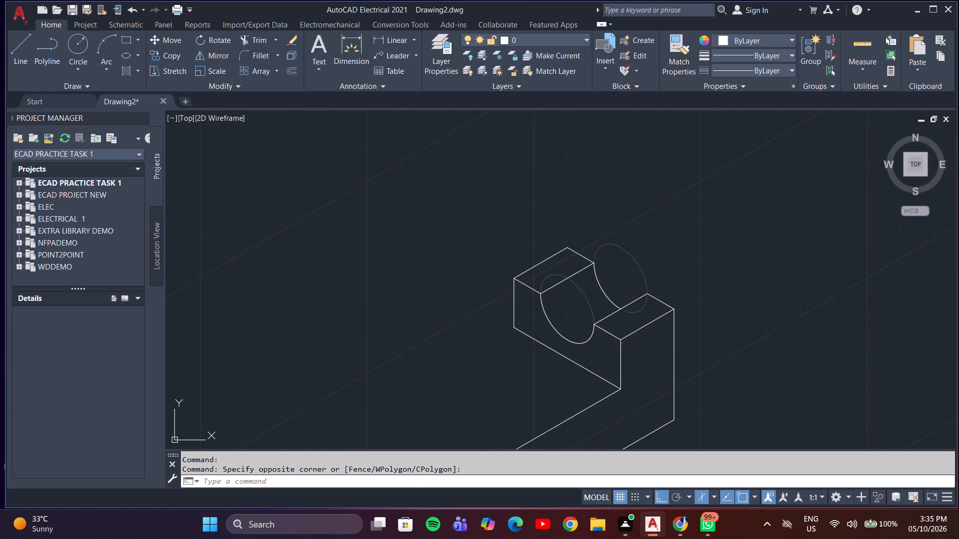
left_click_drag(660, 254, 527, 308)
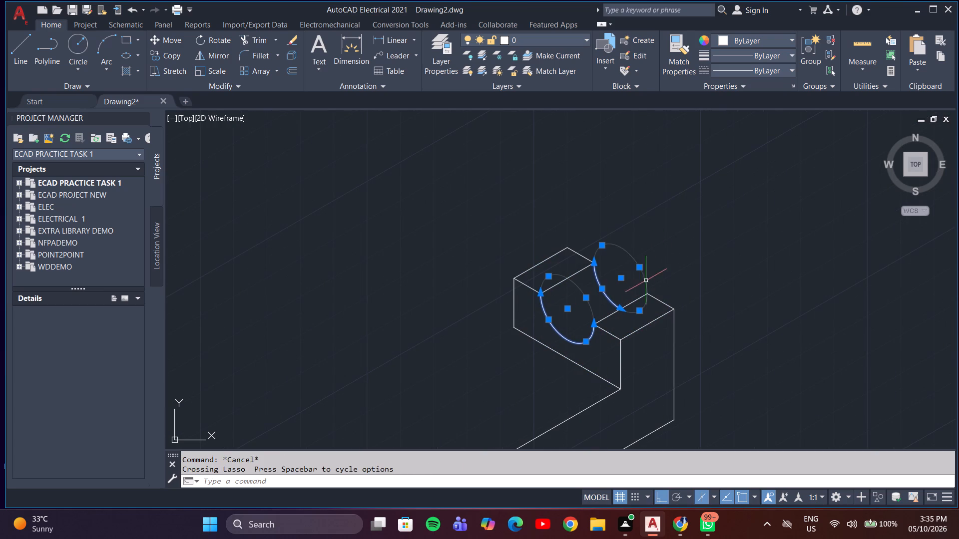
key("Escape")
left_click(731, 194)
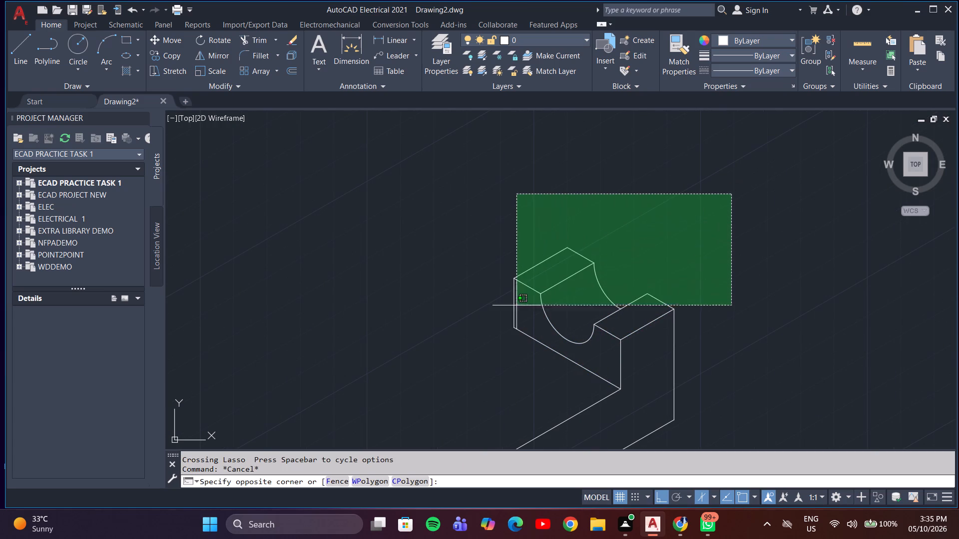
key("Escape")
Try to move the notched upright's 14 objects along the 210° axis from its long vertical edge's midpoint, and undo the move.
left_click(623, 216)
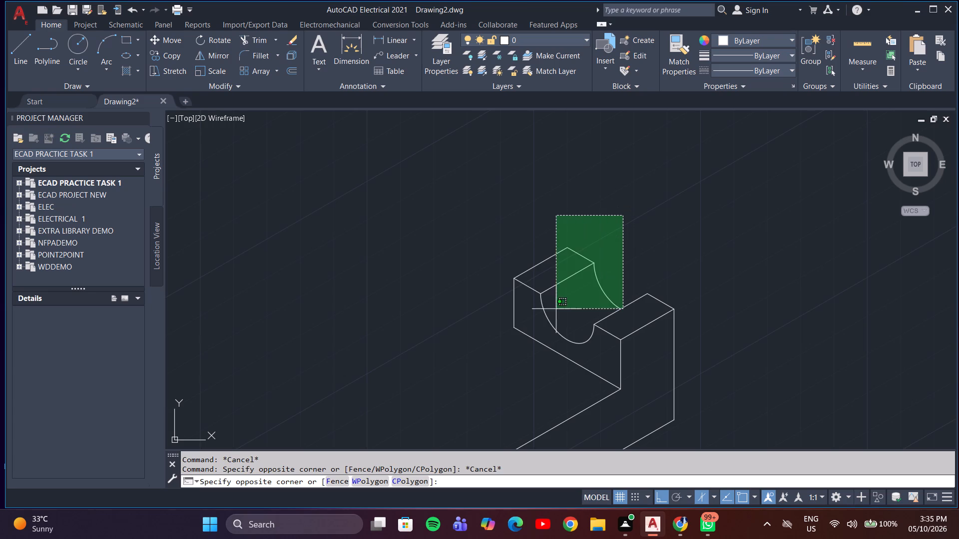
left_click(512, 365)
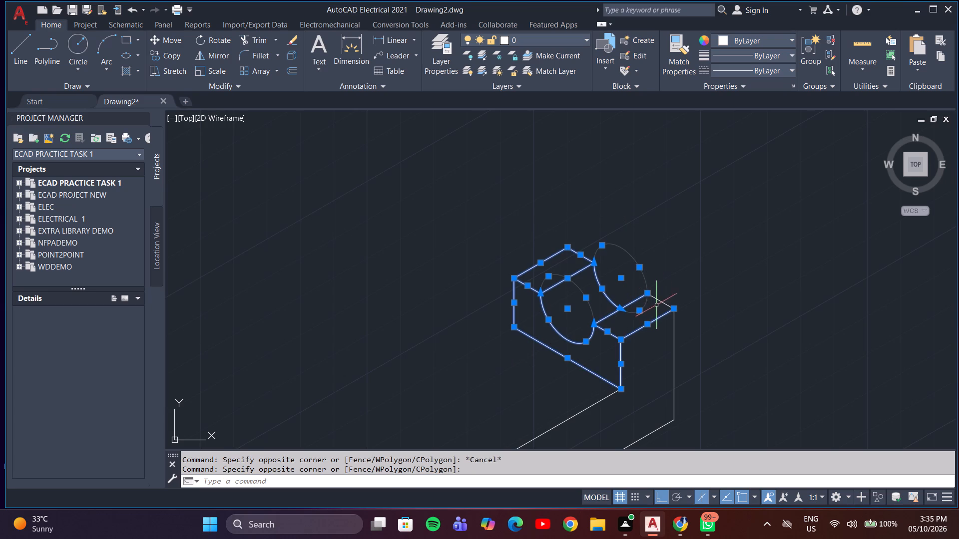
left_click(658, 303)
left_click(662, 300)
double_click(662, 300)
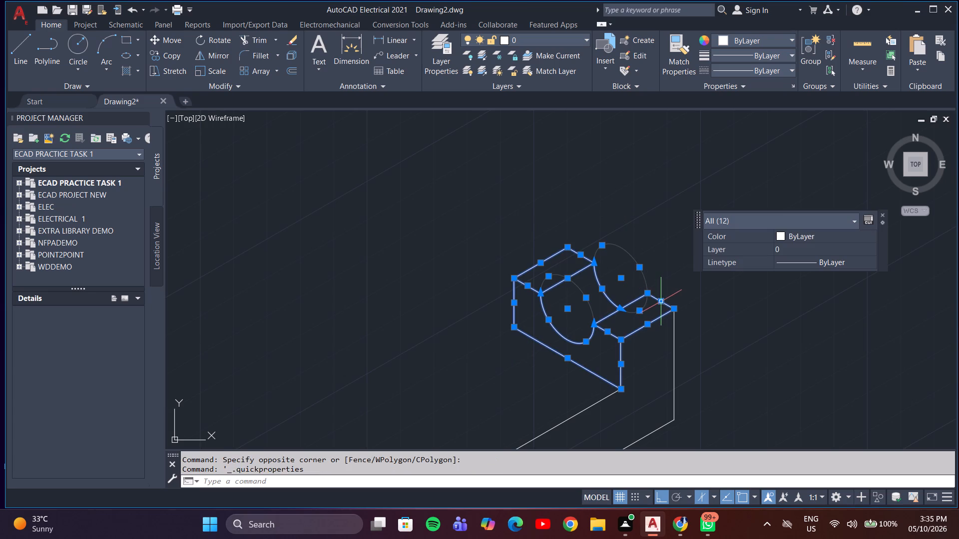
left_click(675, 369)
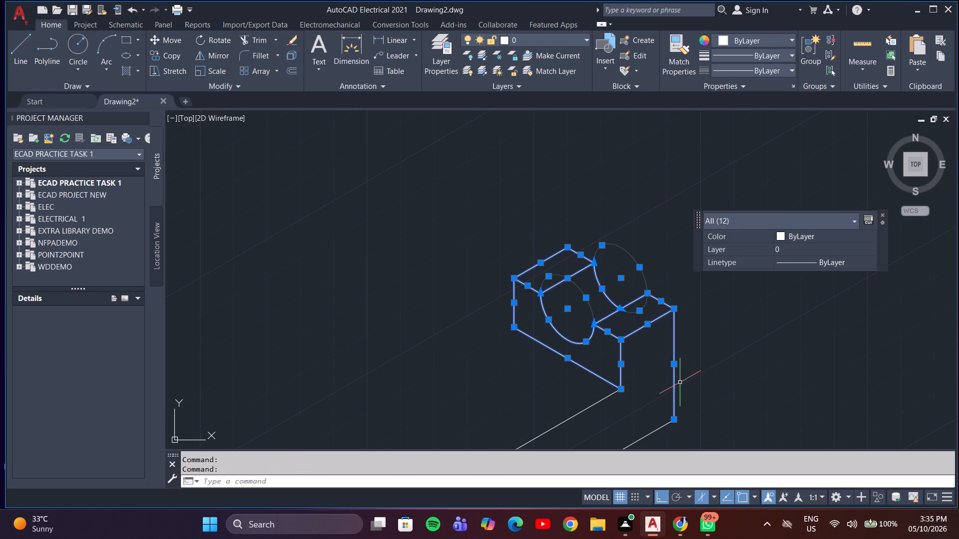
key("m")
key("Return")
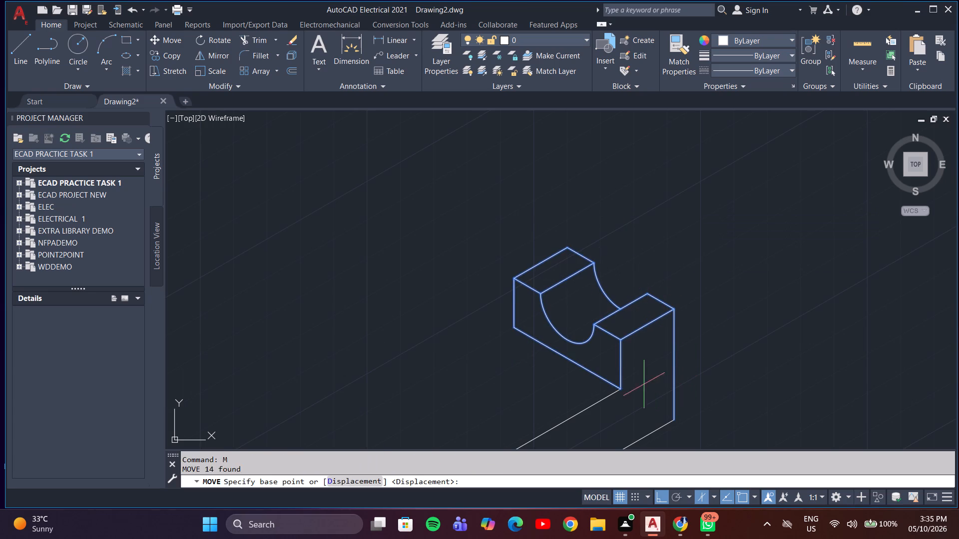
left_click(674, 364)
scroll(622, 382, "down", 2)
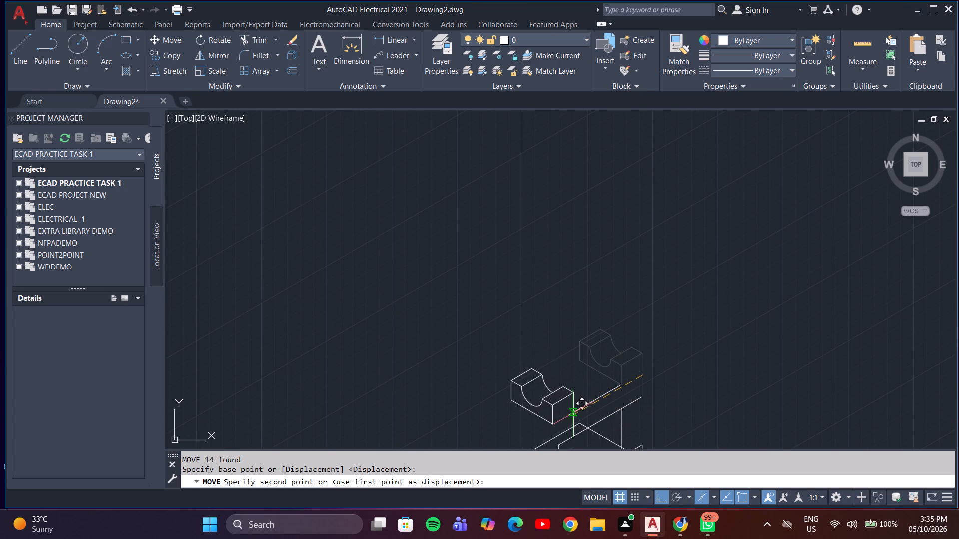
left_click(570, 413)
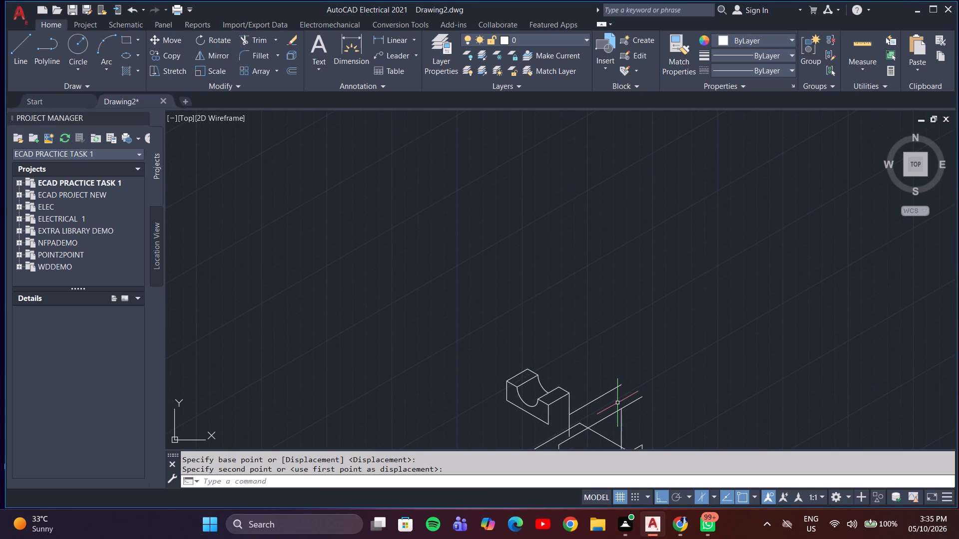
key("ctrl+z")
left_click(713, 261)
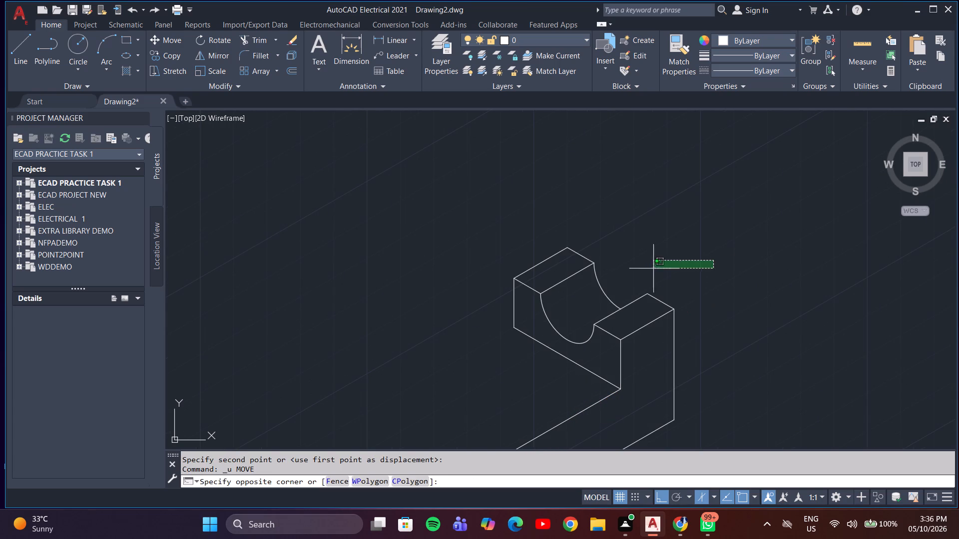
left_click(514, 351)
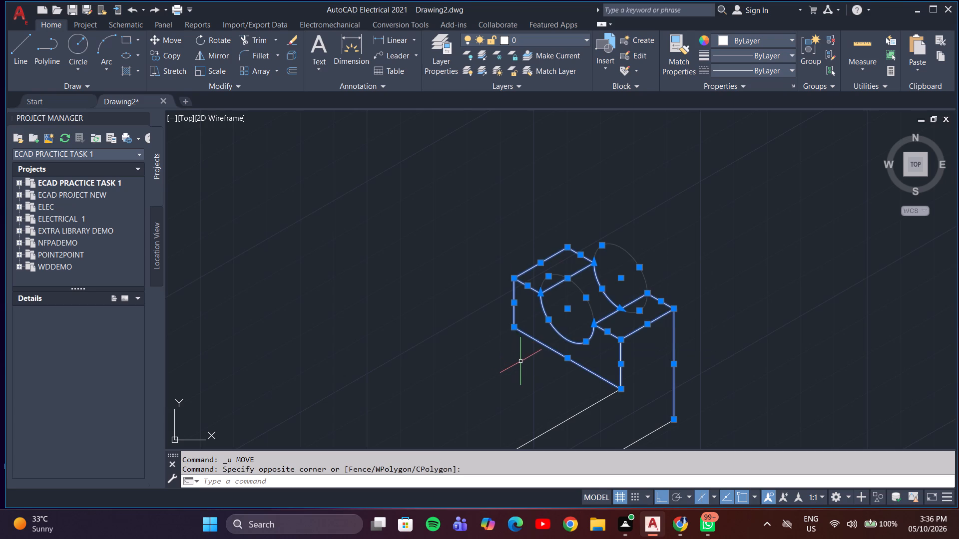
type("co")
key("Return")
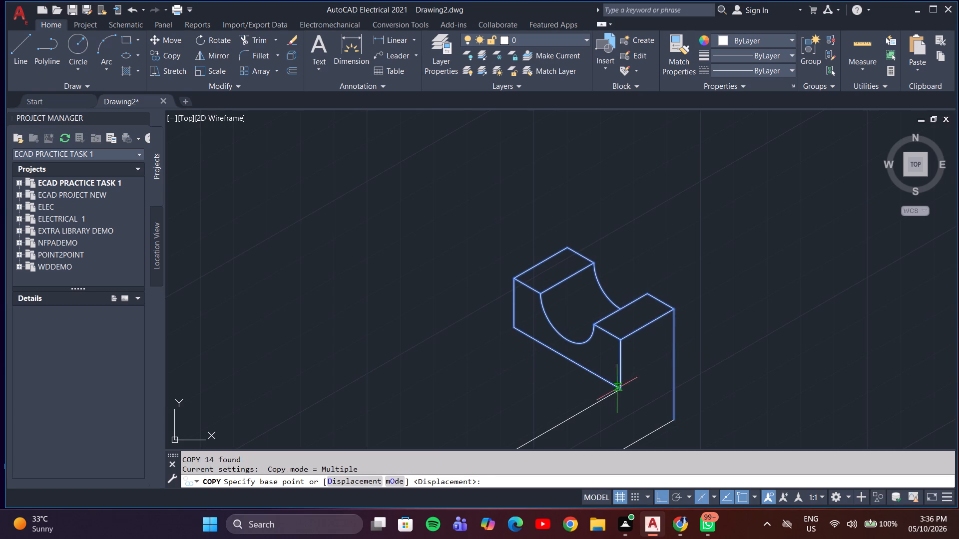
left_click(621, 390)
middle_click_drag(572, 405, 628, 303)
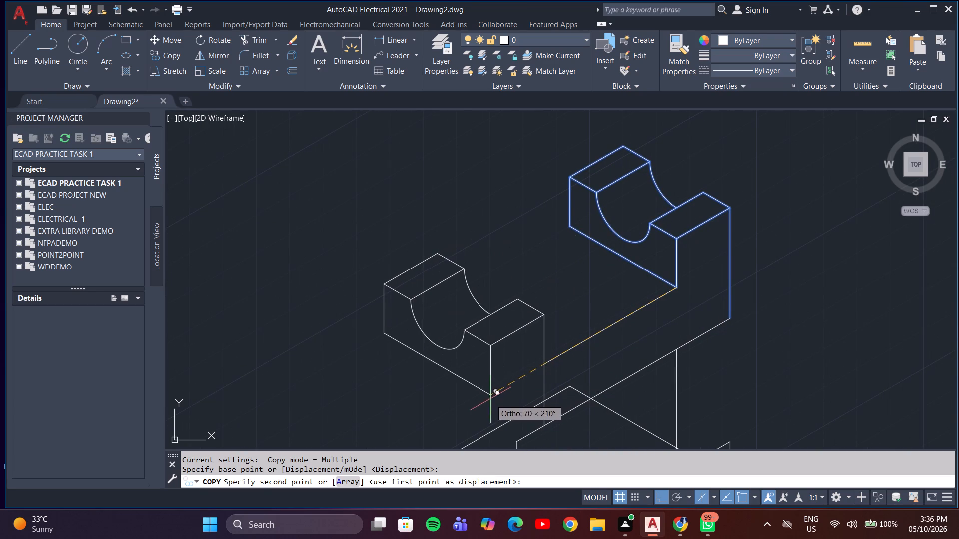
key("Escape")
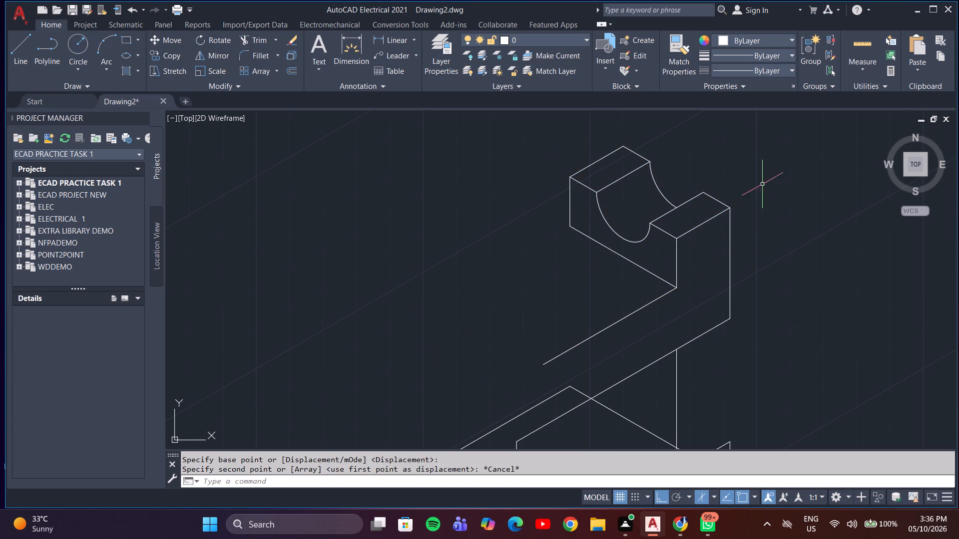
Copy the notched upright's 14 objects from its long vertical edge's midpoint along the 210° axis, placing two closely overlapping copies near the 50 mm line's free end.
left_click_drag(755, 132, 747, 134)
left_click(580, 250)
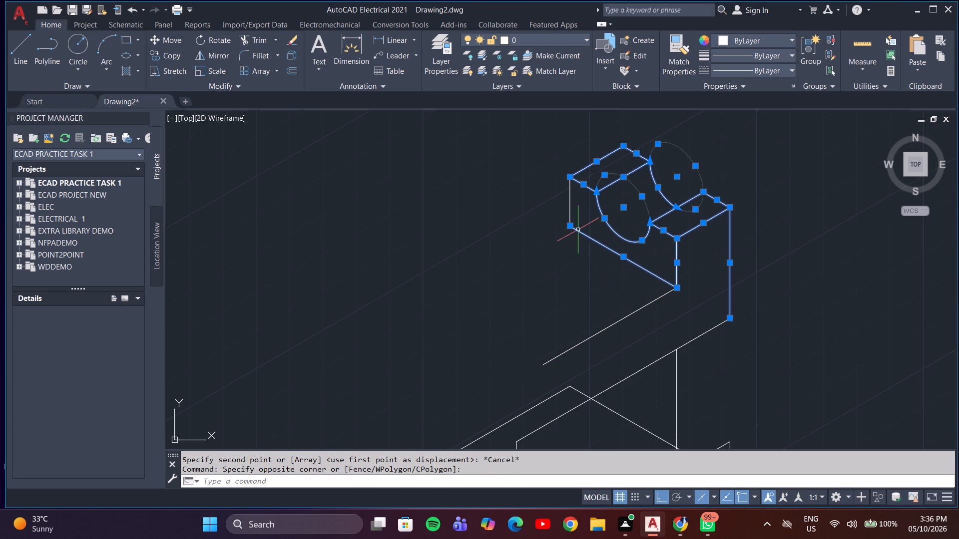
left_click(580, 207)
left_click(556, 209)
type("co")
key("Return")
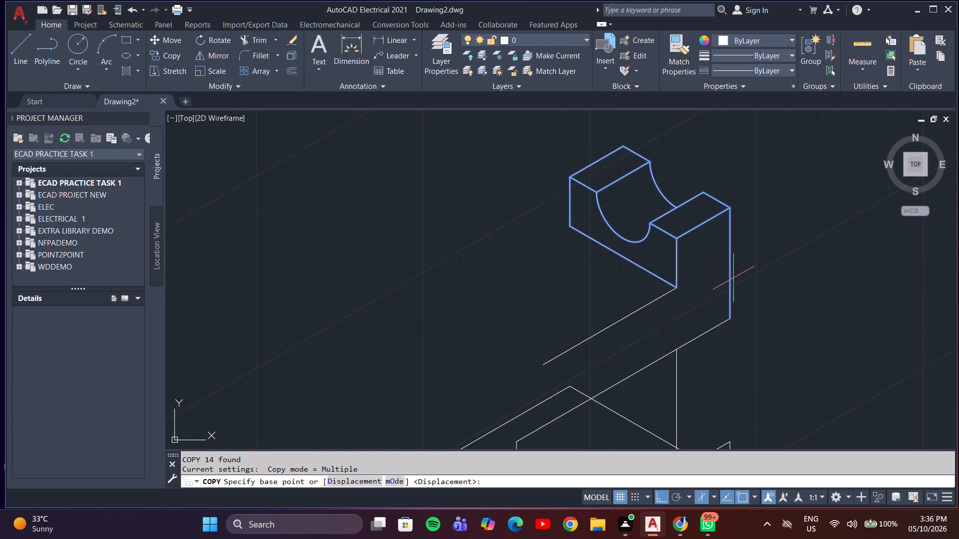
left_click(731, 265)
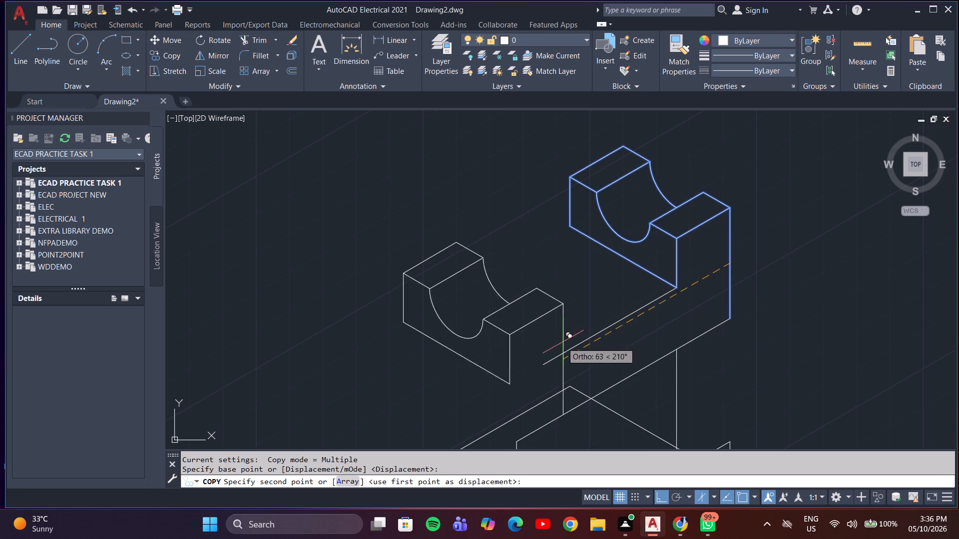
left_click(547, 365)
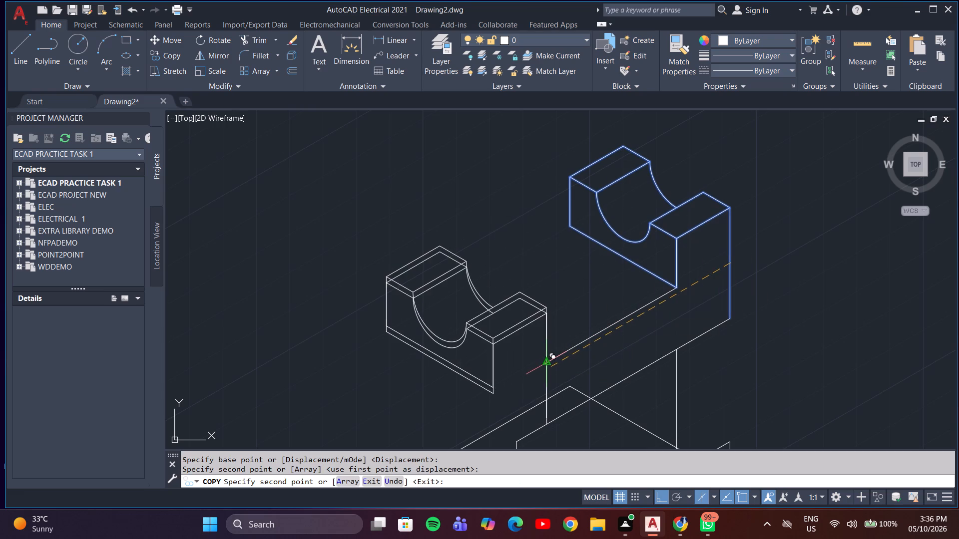
scroll(537, 371, "up", 3)
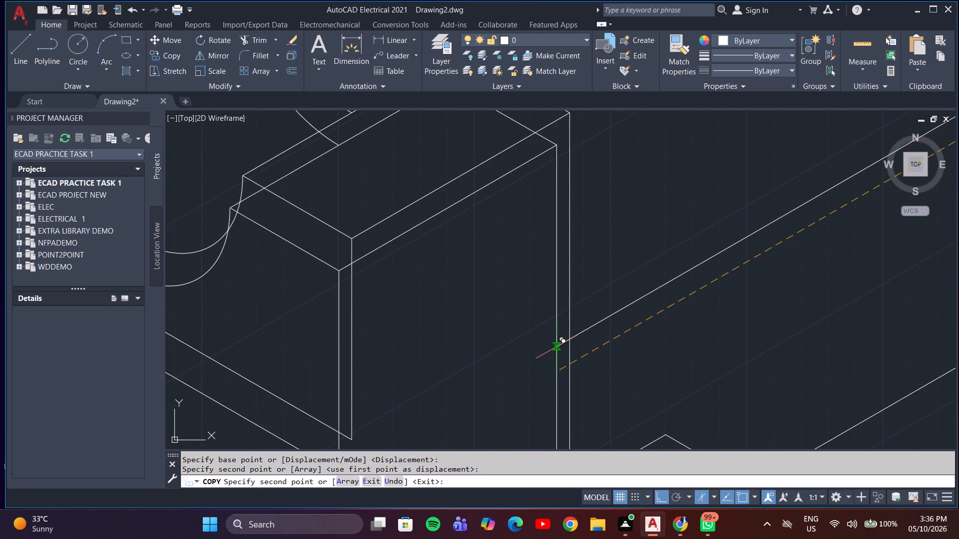
left_click(557, 348)
scroll(557, 348, "down", 4)
key("Escape")
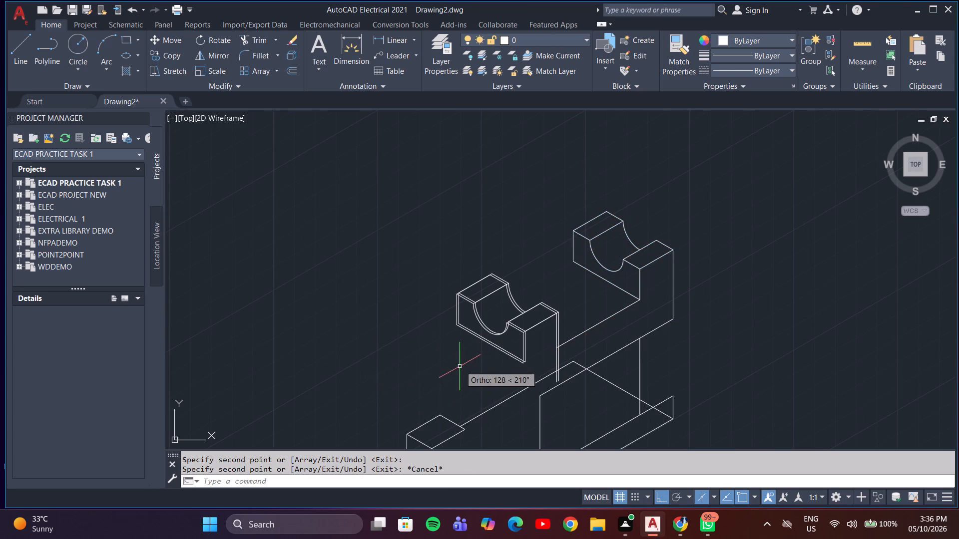
Delete the duplicate long vertical edge and the duplicate short top edge behind it on the copied notched upright.
scroll(495, 351, "up", 2)
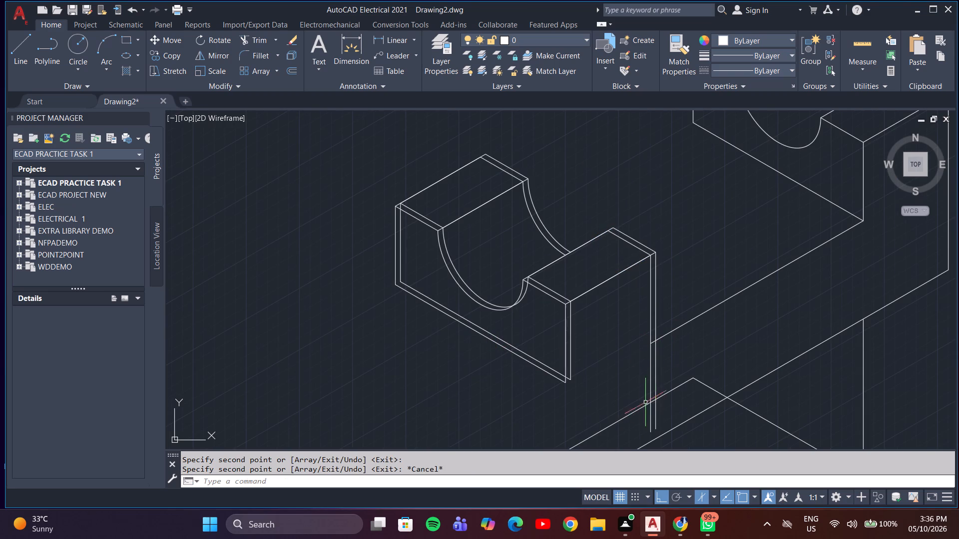
left_click(658, 370)
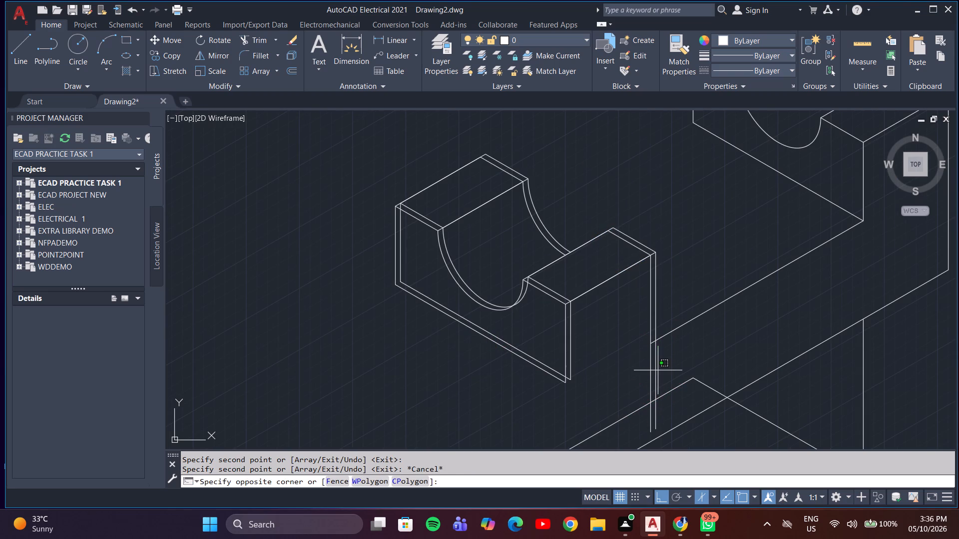
left_click(656, 370)
left_click(655, 370)
left_click(655, 371)
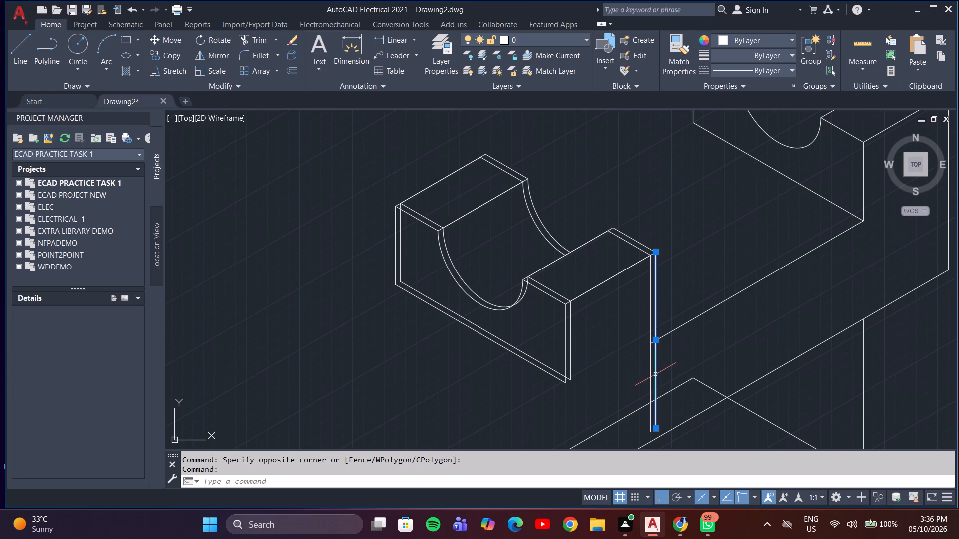
key("l")
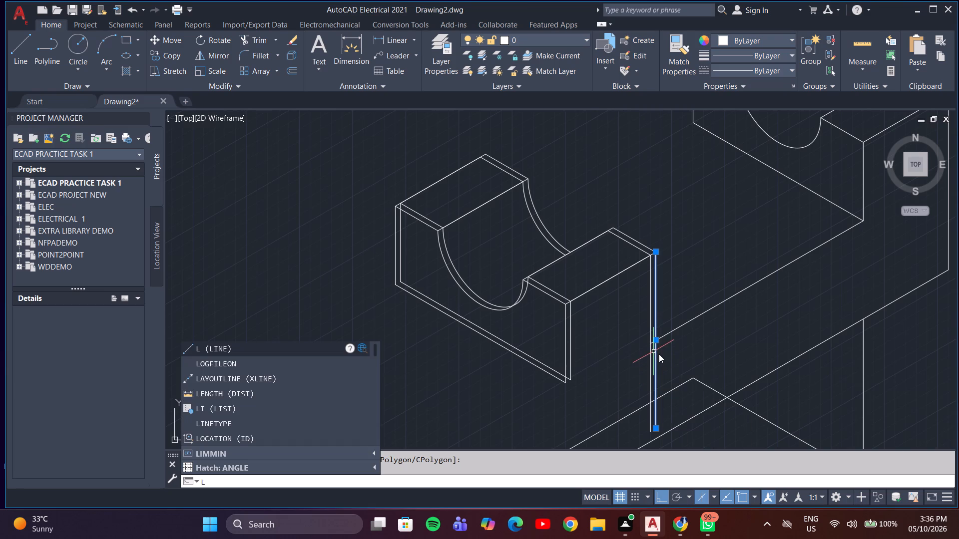
key("BackSpace")
key("Delete")
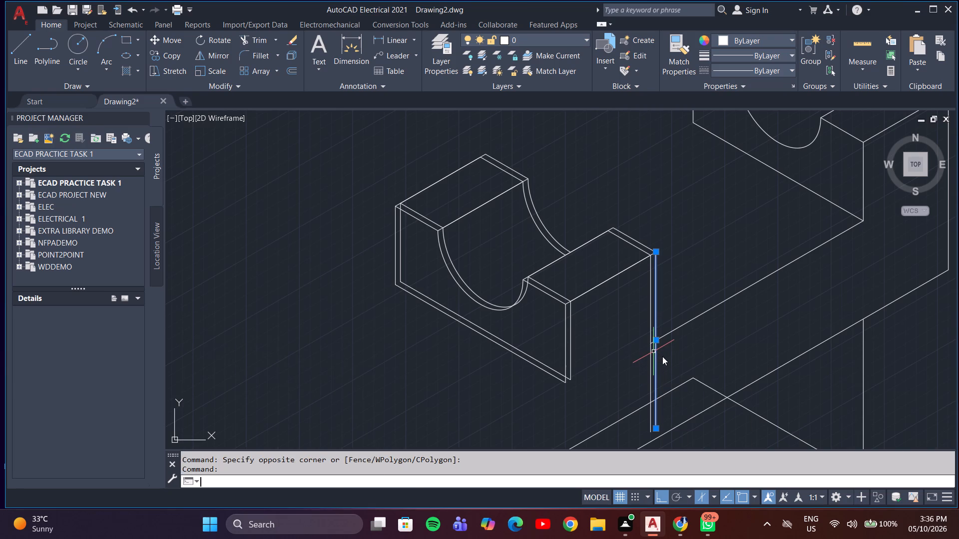
key("Delete")
left_click(648, 245)
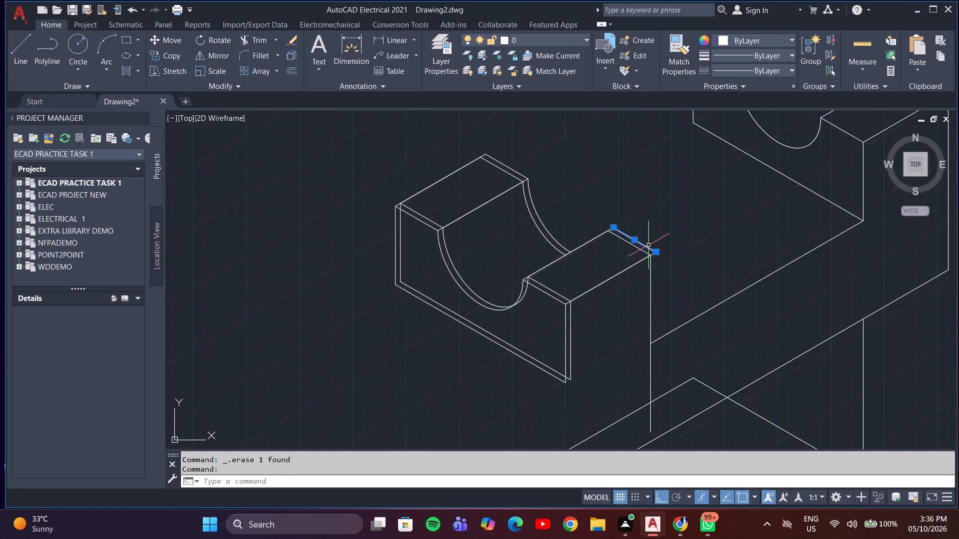
key("Delete")
Trim the line stubs past the copied upright's lower-notch-side top face and remove the duplicate rear notch arc.
scroll(617, 228, "up", 4)
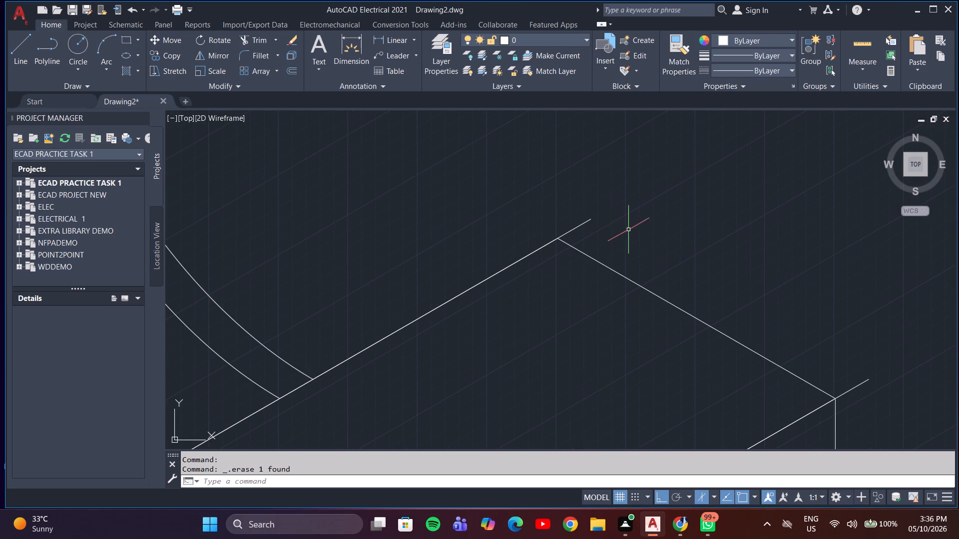
key("t")
key("r")
key("Return")
left_click_drag(577, 213, 590, 232)
scroll(733, 343, "down", 3)
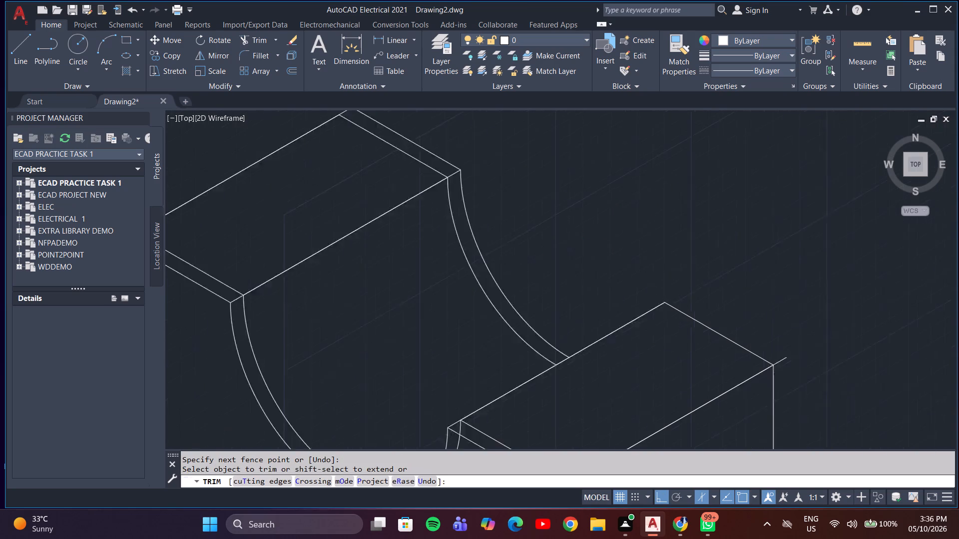
left_click_drag(759, 351, 768, 357)
scroll(592, 309, "up", 3)
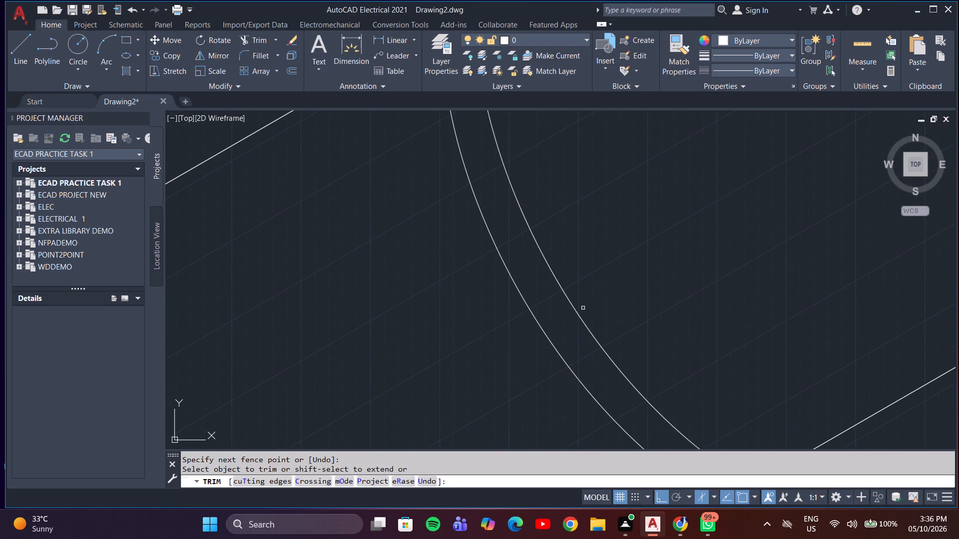
left_click_drag(586, 308, 579, 324)
Remove the duplicate rear edge of the copied upright's other top face and trim the two stubs past it.
scroll(554, 262, "up", 5)
scroll(549, 244, "down", 9)
middle_click_drag(541, 243, 543, 309)
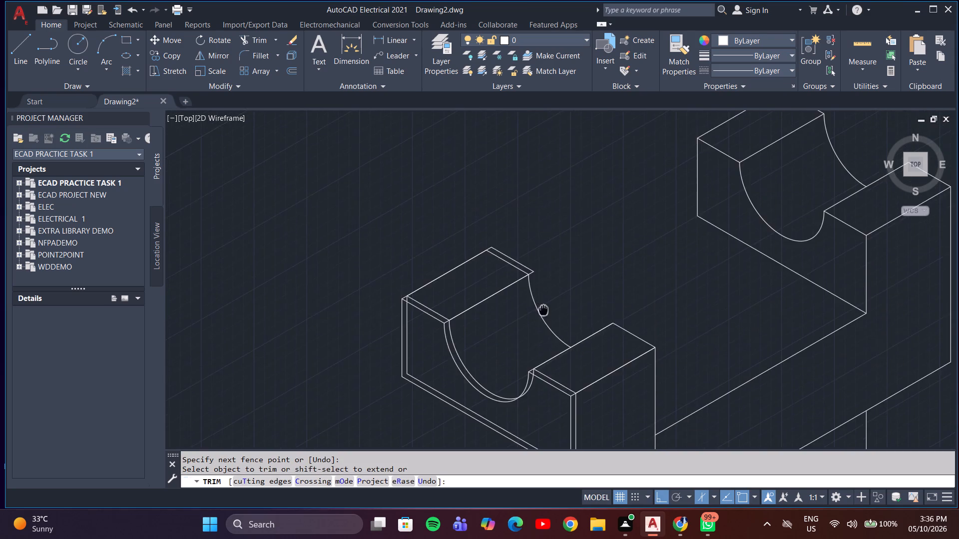
scroll(514, 254, "up", 4)
left_click_drag(519, 268, 518, 314)
scroll(517, 309, "down", 3)
middle_click_drag(518, 312, 568, 281)
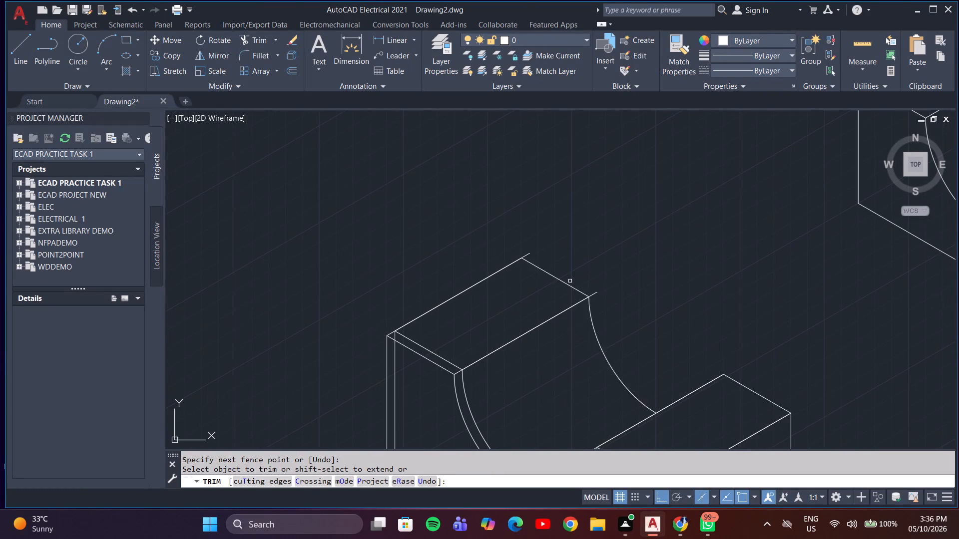
left_click_drag(598, 301, 534, 256)
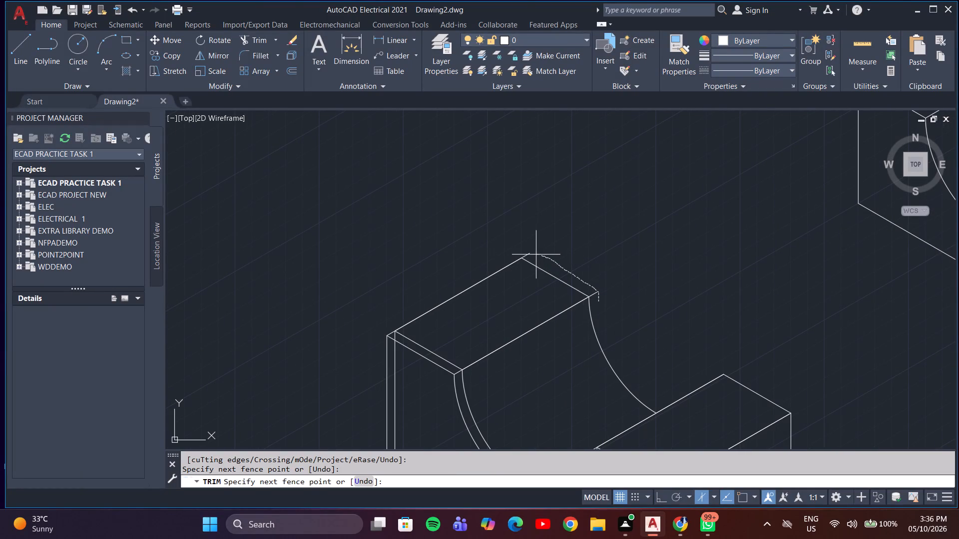
left_click_drag(534, 256, 525, 254)
scroll(524, 254, "down", 1)
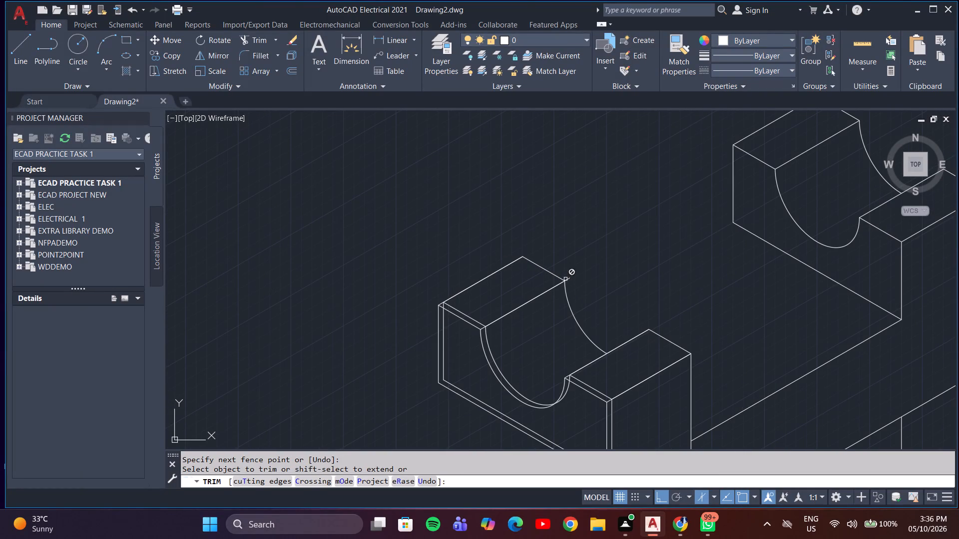
left_click(569, 279)
Remove the duplicate front notch arc and the duplicate front top edges on both sides of the copied upright's notch.
scroll(548, 305, "down", 1)
scroll(546, 338, "up", 2)
middle_click_drag(546, 338, 549, 333)
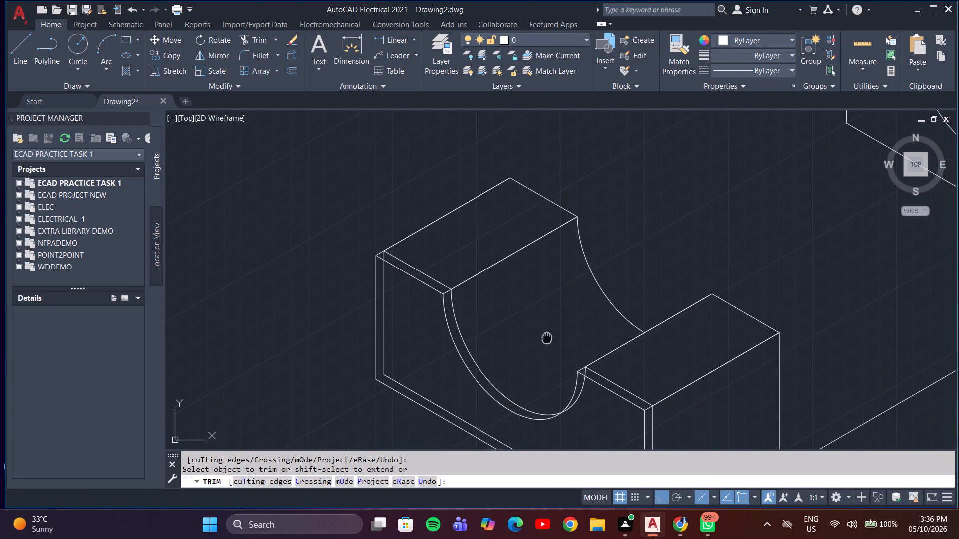
middle_click_drag(549, 333, 609, 269)
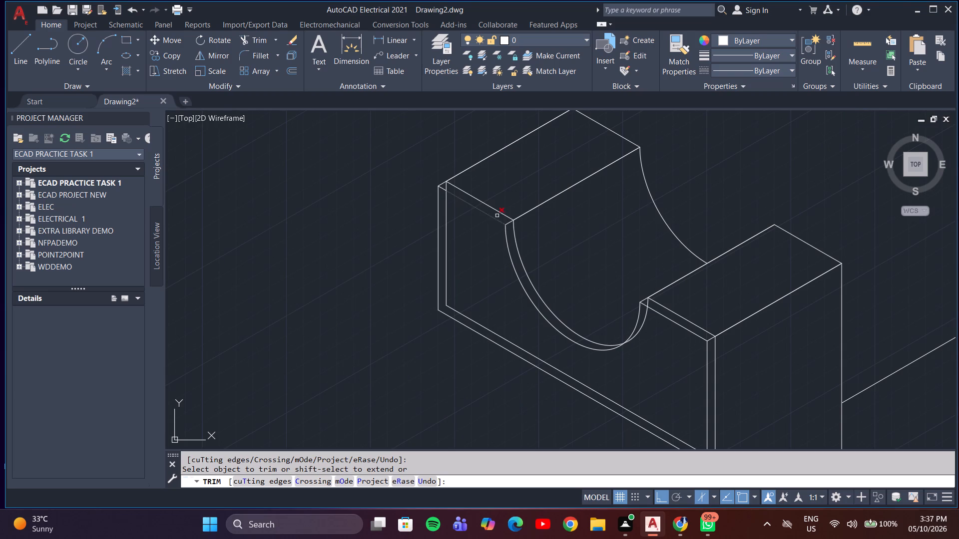
left_click(486, 207)
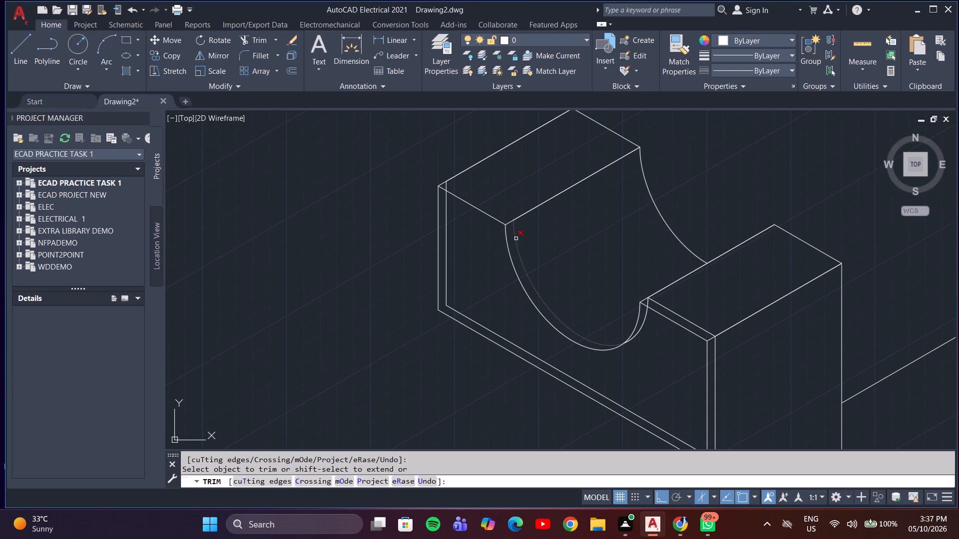
left_click(517, 239)
scroll(642, 319, "up", 3)
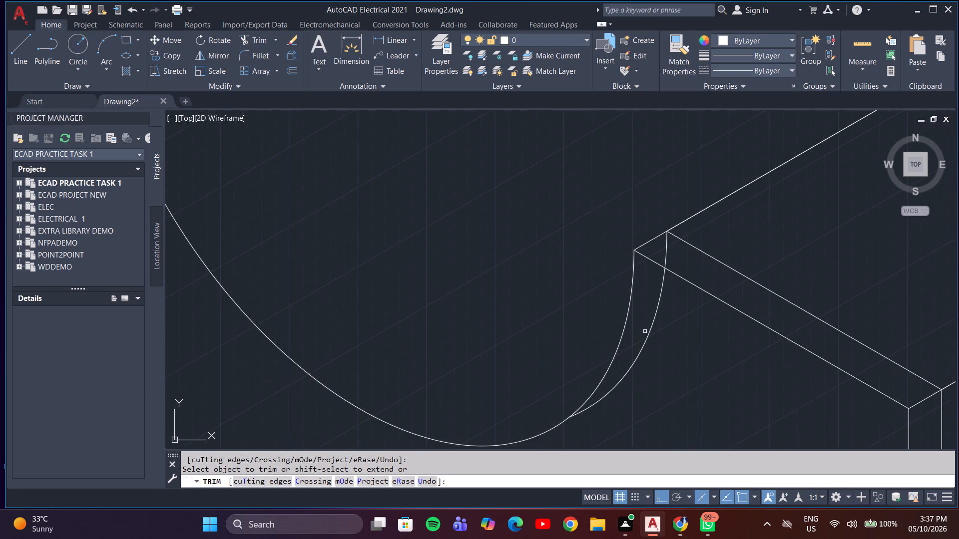
left_click(656, 320)
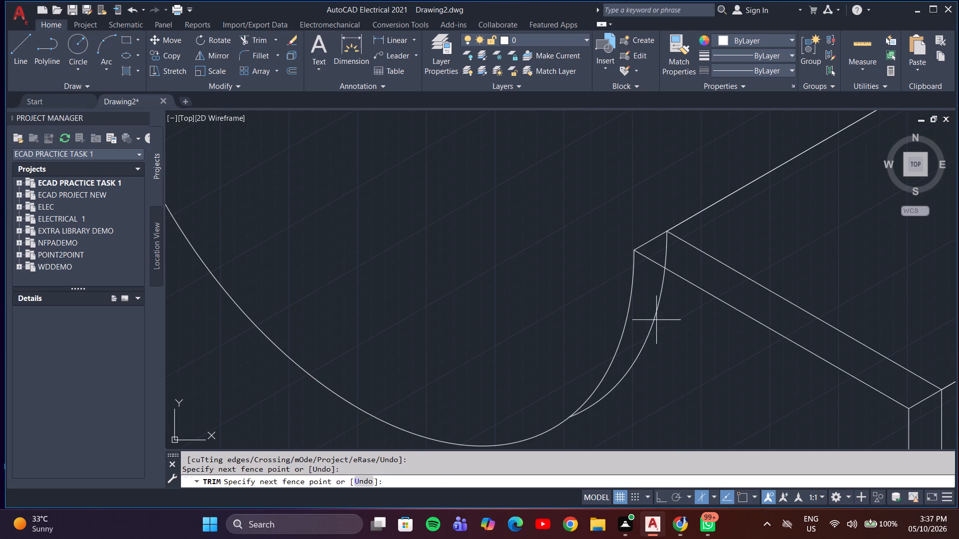
left_click(652, 318)
left_click(709, 256)
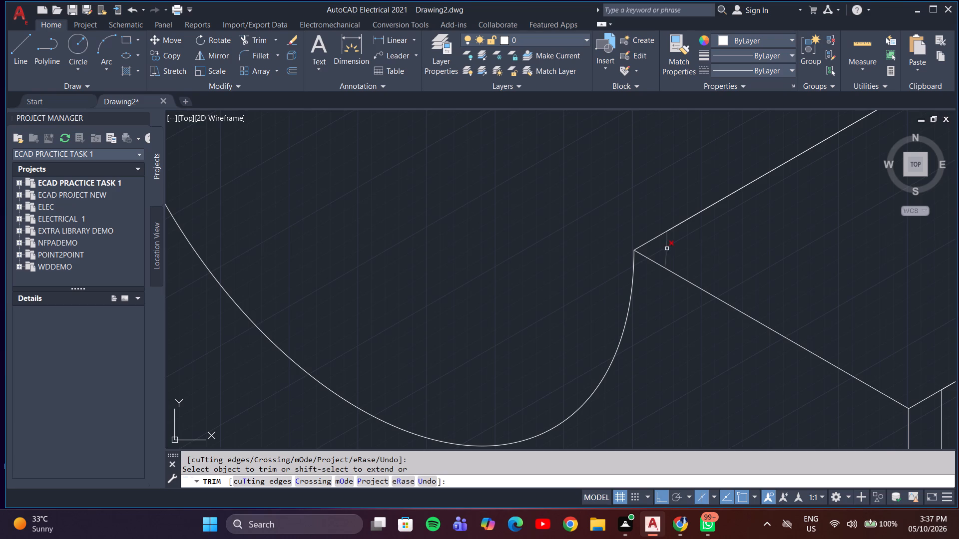
left_click(666, 249)
Remove the duplicate vertical and sloping bottom edges from the copied upright's front face, including their leftover stubs.
scroll(679, 269, "down", 3)
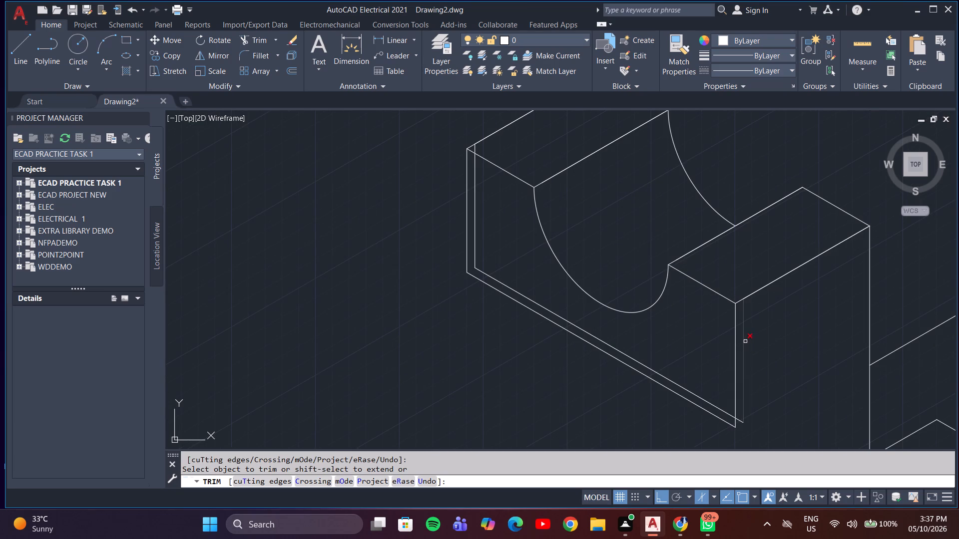
left_click(744, 343)
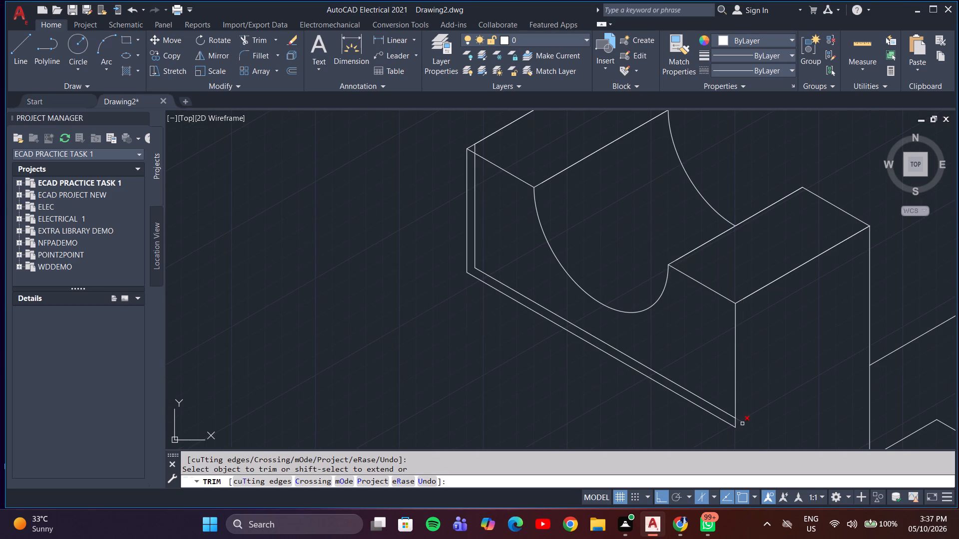
left_click(742, 423)
left_click(719, 410)
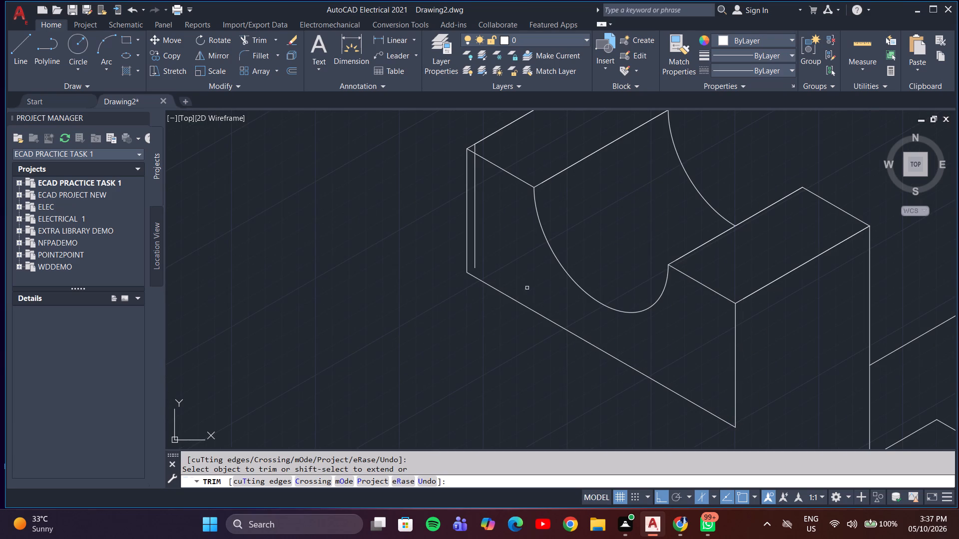
left_click(478, 172)
left_click(474, 169)
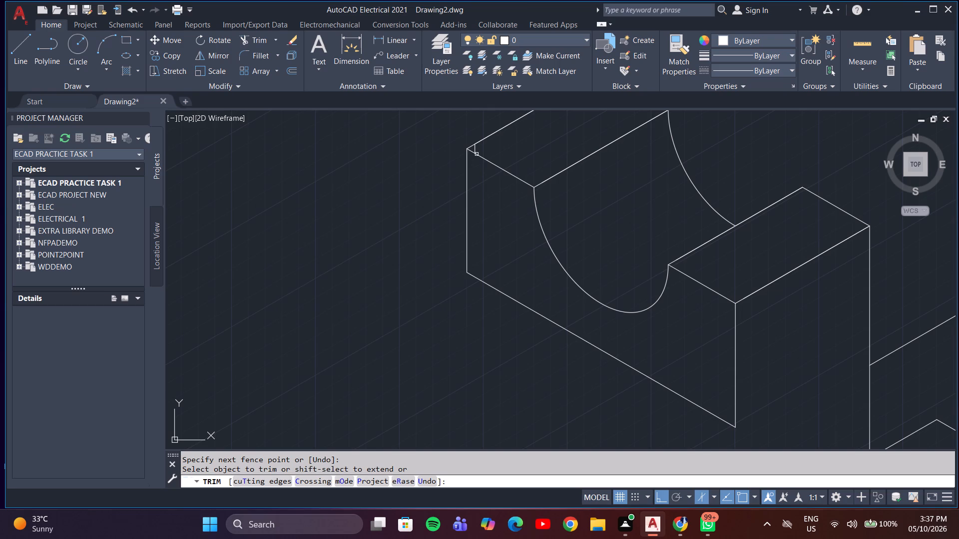
left_click(476, 147)
scroll(491, 156, "down", 4)
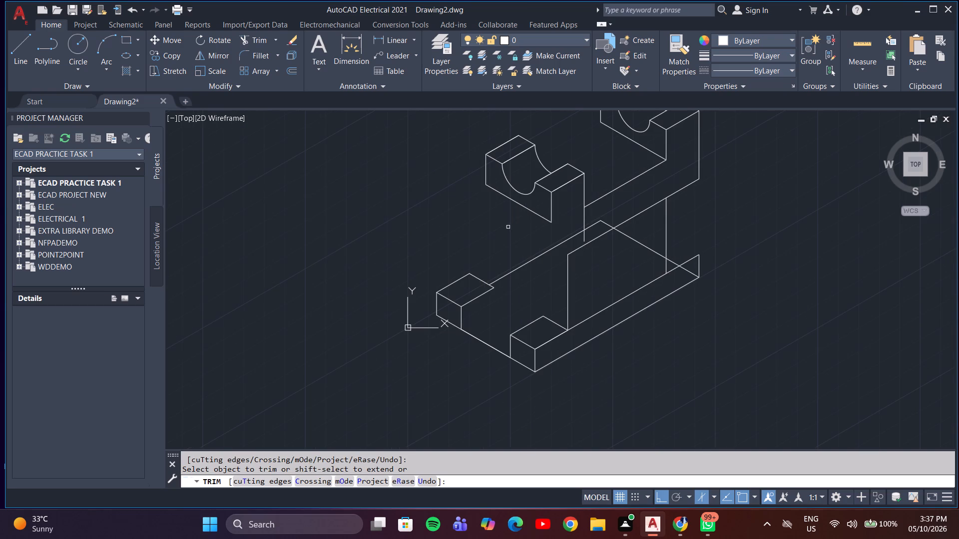
Trim the copied upright's long vertical edge below its junction with the 50 mm line.
middle_click_drag(511, 227, 484, 268)
left_click_drag(568, 251, 564, 255)
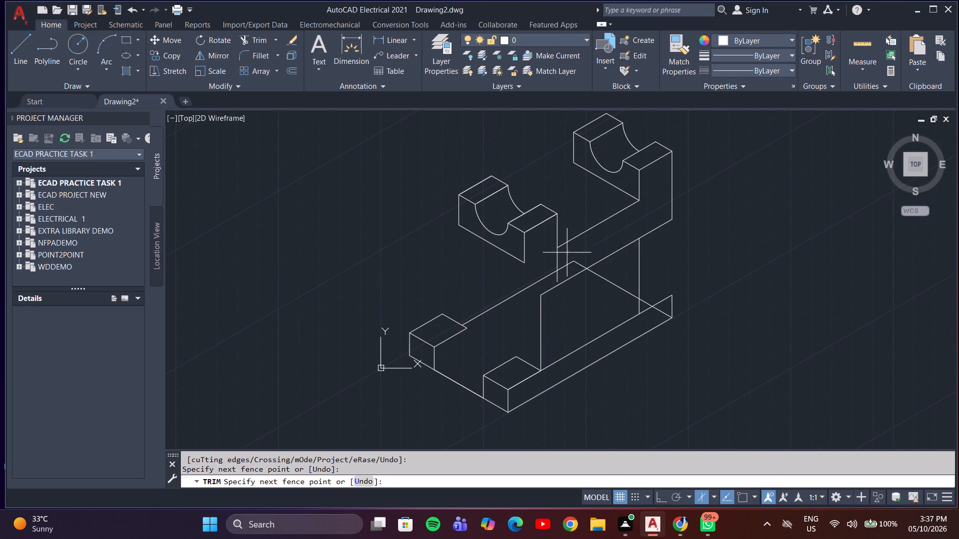
left_click_drag(564, 255, 554, 259)
left_click(558, 275)
scroll(563, 263, "down", 1)
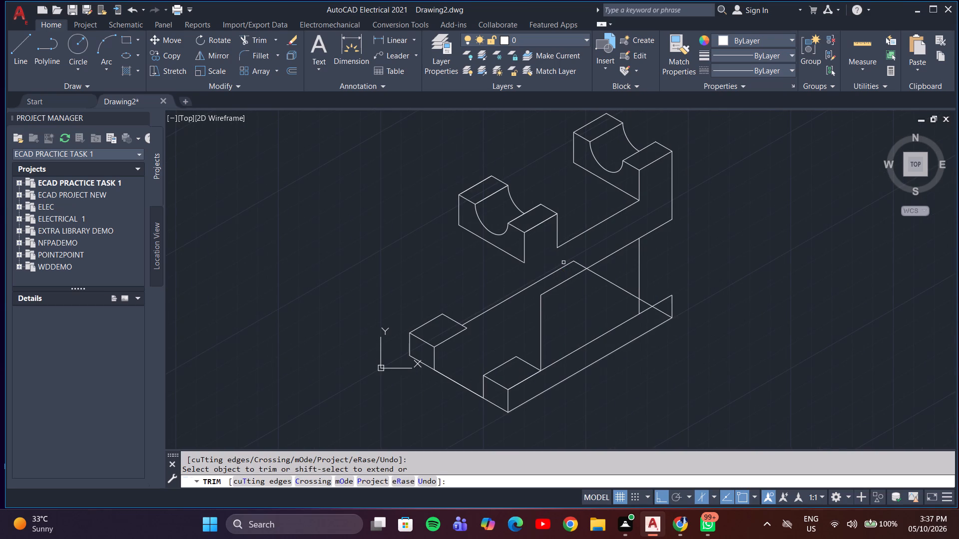
scroll(600, 261, "up", 2)
middle_click_drag(675, 261, 696, 308)
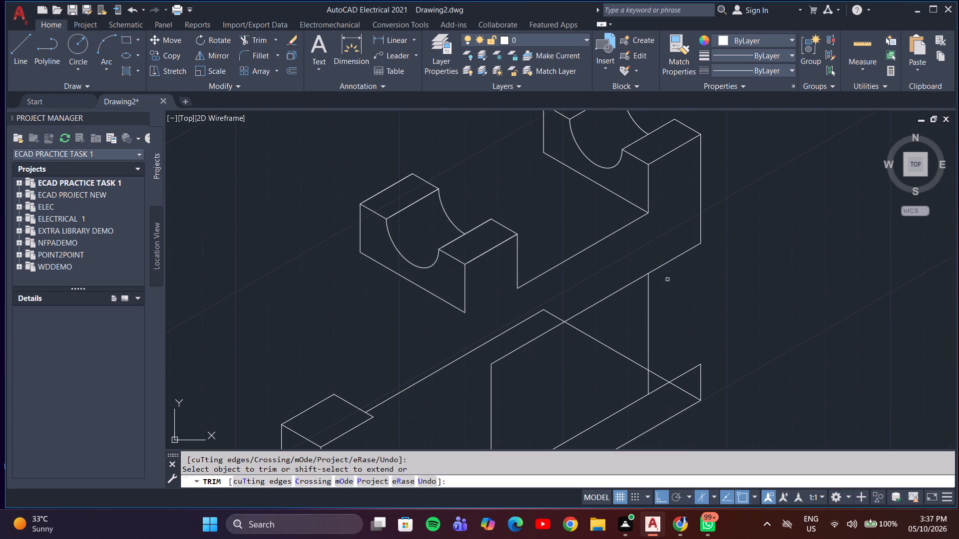
key("Escape")
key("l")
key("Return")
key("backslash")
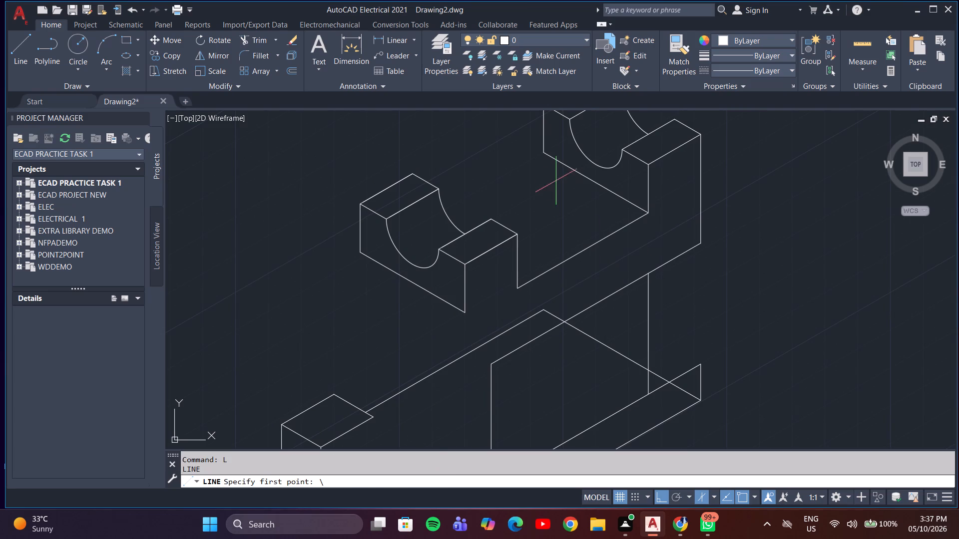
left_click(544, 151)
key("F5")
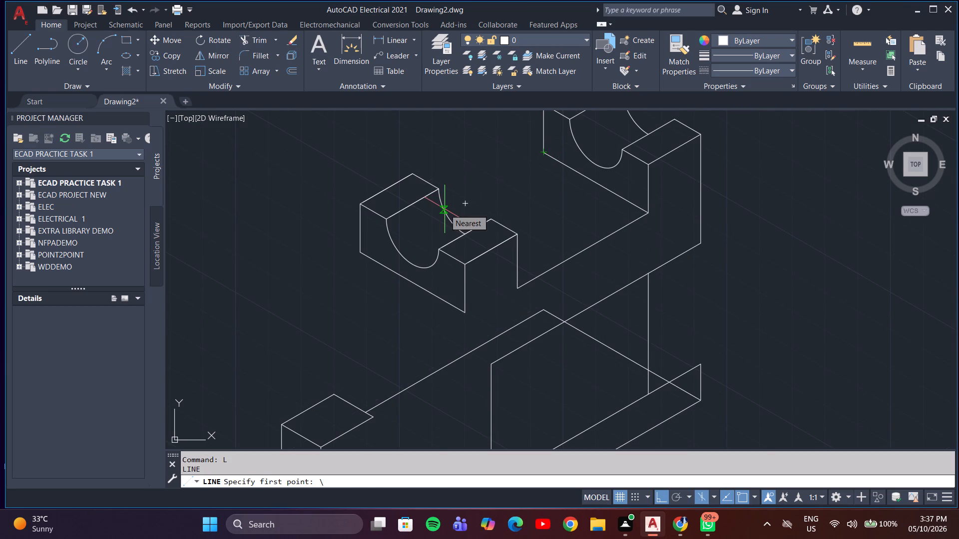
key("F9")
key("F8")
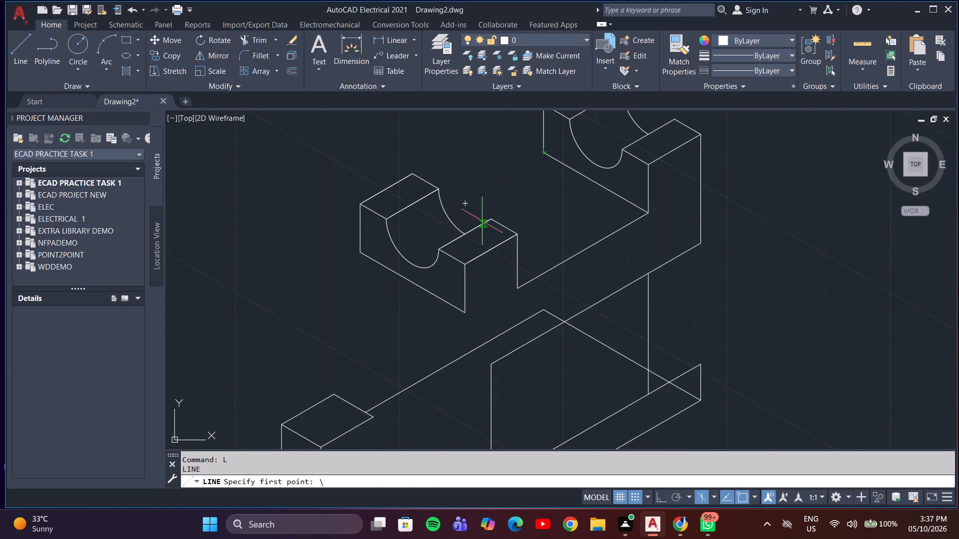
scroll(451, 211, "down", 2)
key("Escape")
Draw an isometric line about 38 mm long from the rear upright's inner bottom corner to just past the front upright's rear notch arc.
key("l")
key("Return")
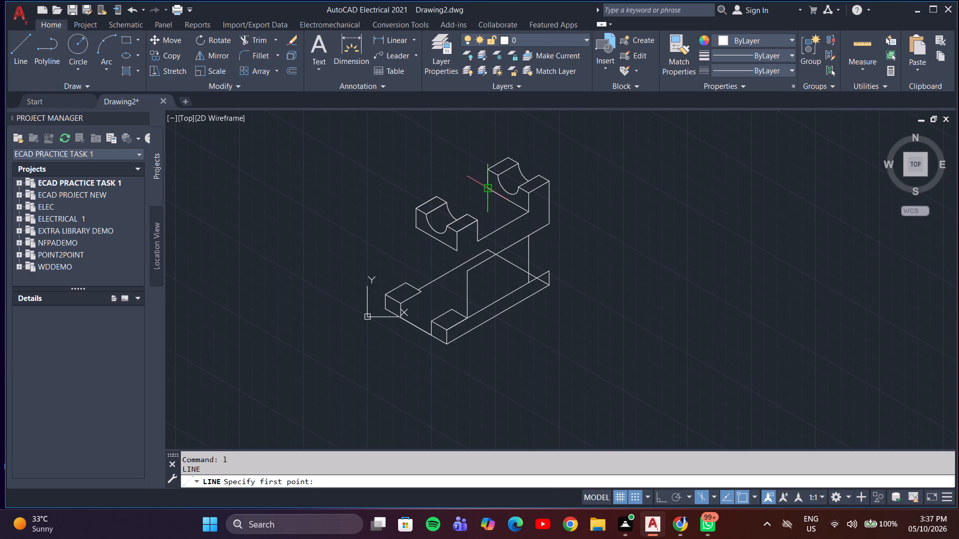
left_click(488, 188)
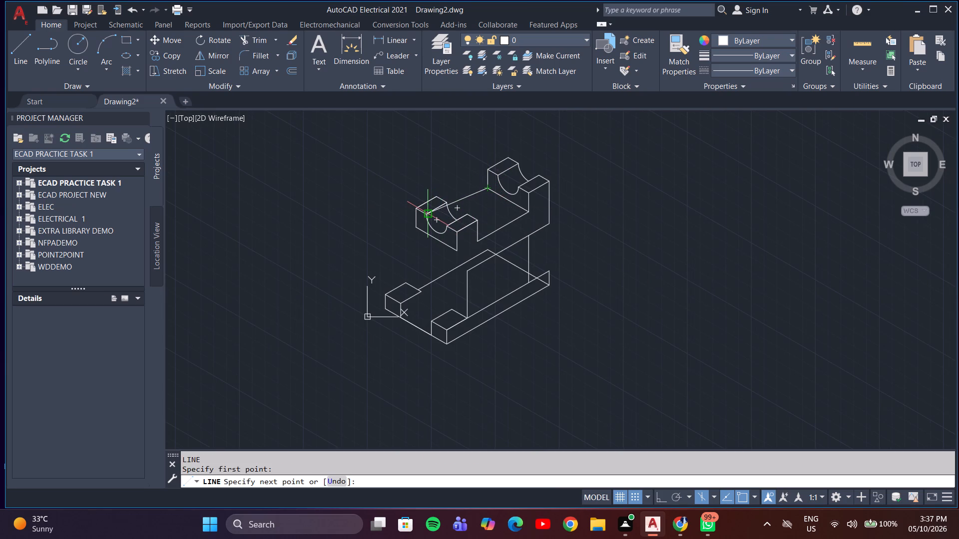
key("F8")
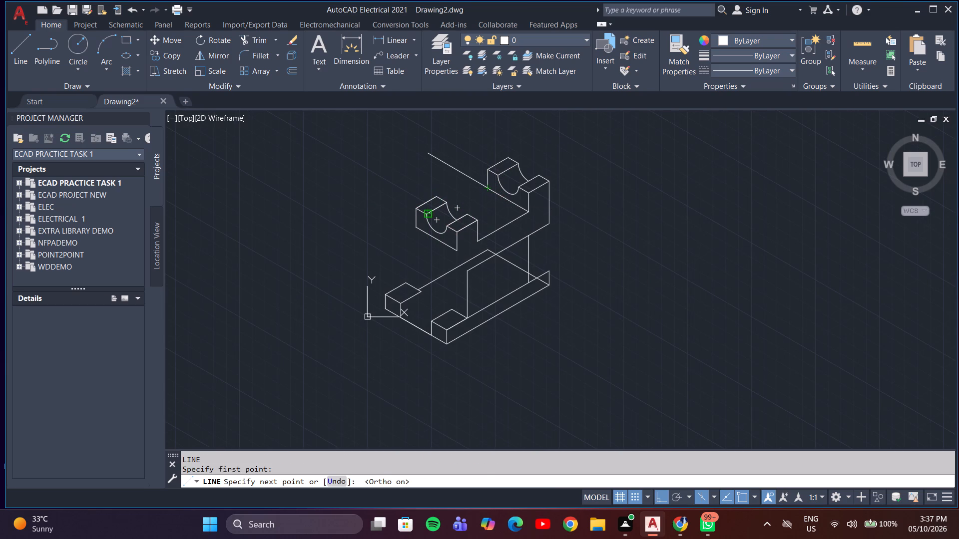
key("F5")
scroll(437, 219, "up", 4)
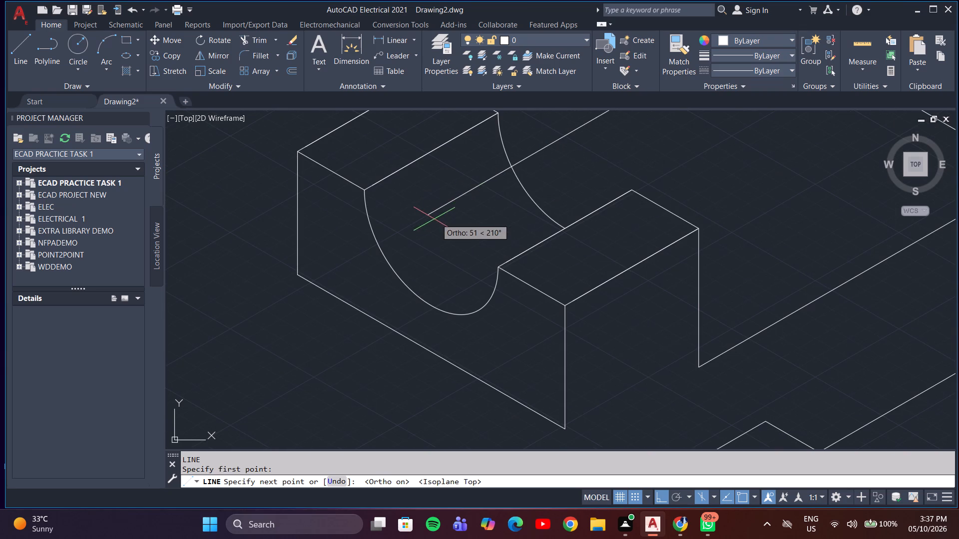
left_click(510, 169)
key("Escape")
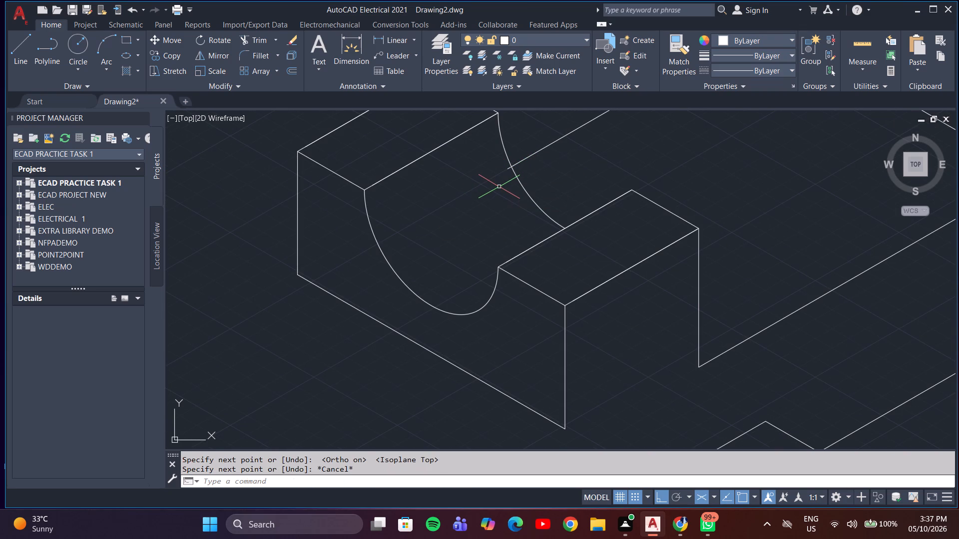
Trim the end of the new connecting line where it overruns the front upright's rear notch arc.
type("tr")
scroll(502, 184, "up", 4)
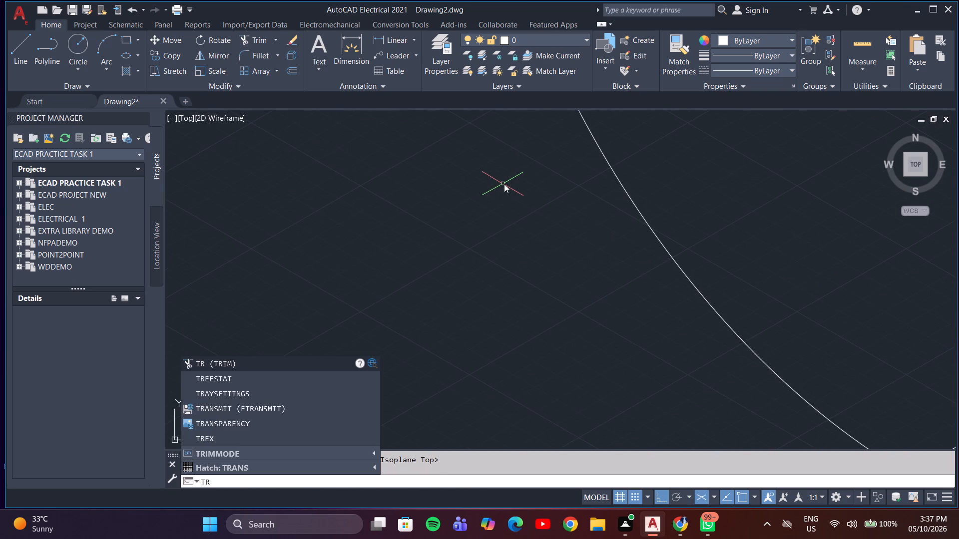
key("Return")
scroll(504, 184, "down", 3)
middle_click_drag(500, 214, 482, 300)
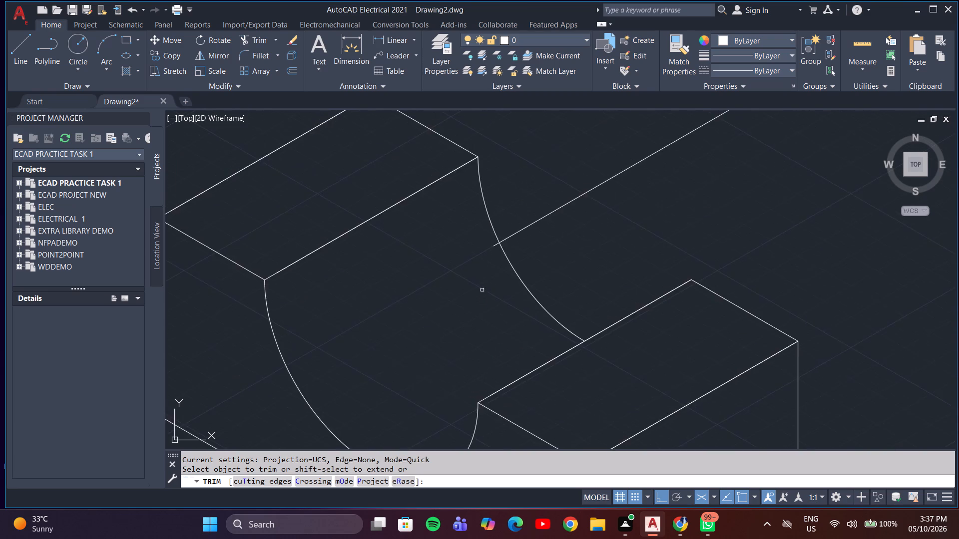
scroll(491, 244, "up", 4)
left_click(507, 255)
scroll(505, 260, "down", 10)
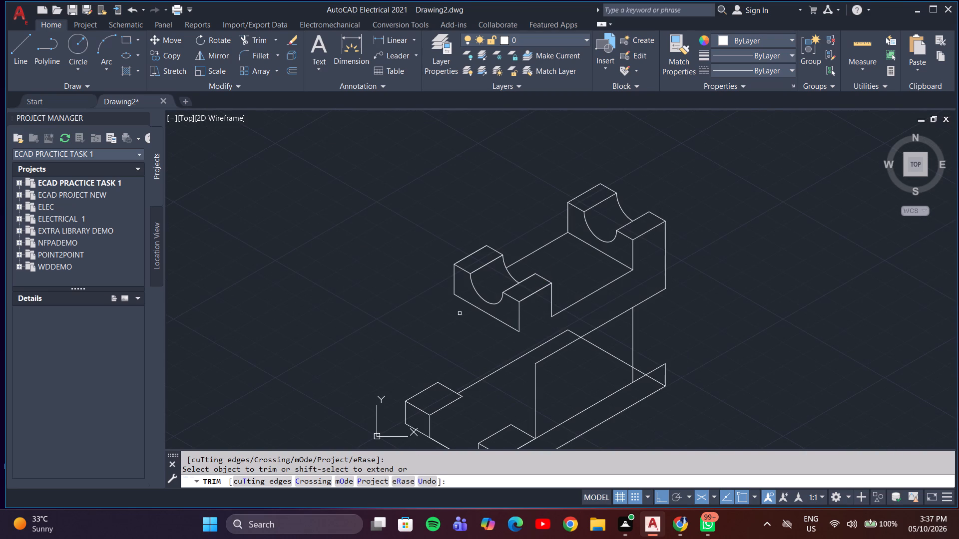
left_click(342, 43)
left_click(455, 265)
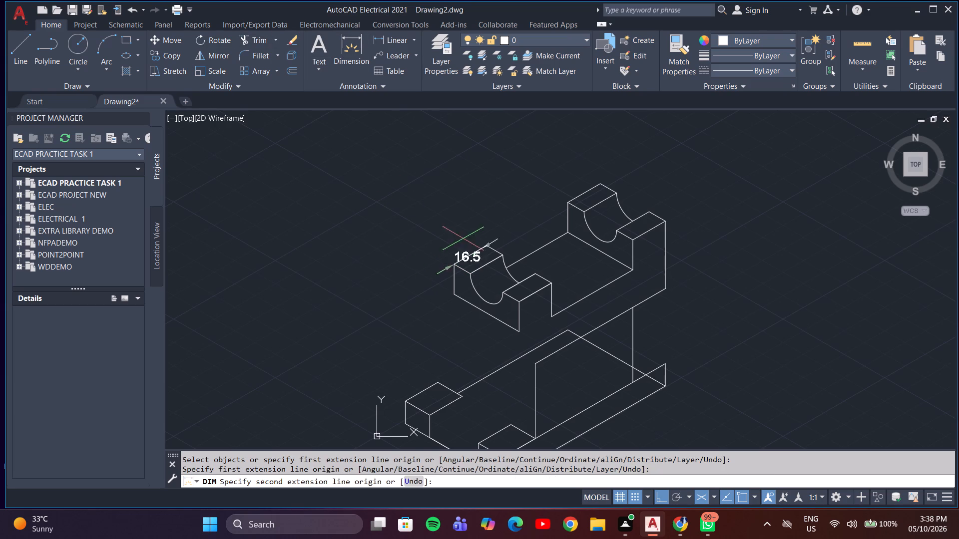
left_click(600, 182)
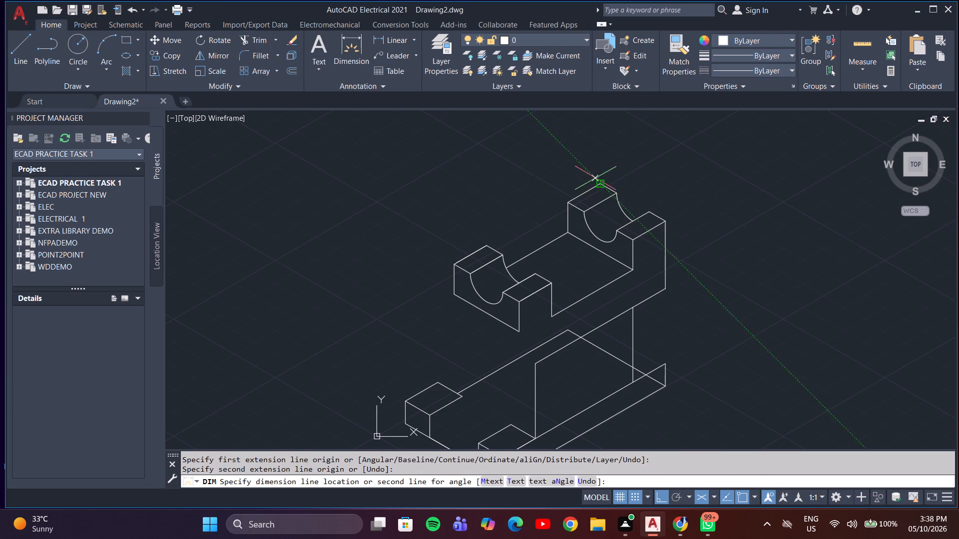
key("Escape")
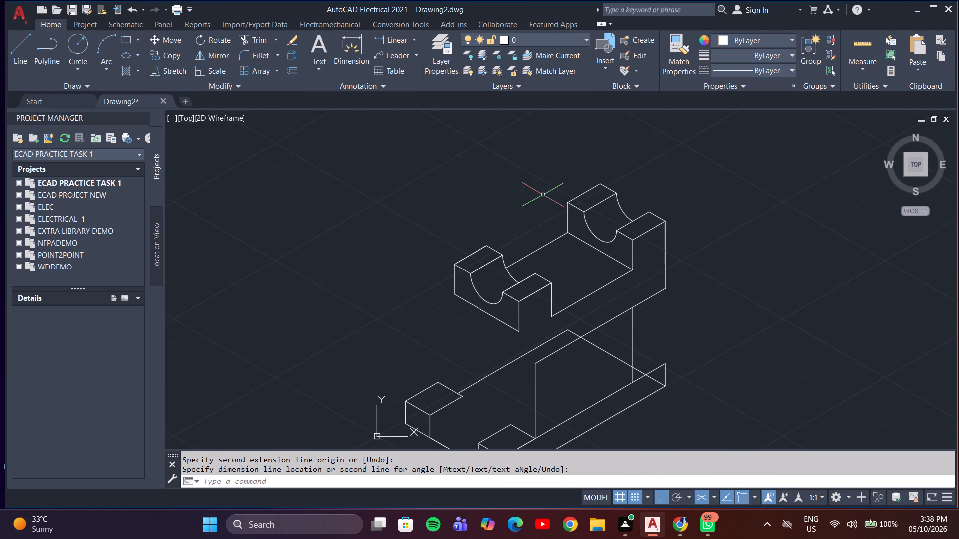
Trim the base's far end edge hidden behind the wall, and remove the base's long rear edge and the leftover corner stub.
scroll(523, 211, "down", 5)
scroll(516, 232, "up", 6)
scroll(516, 232, "down", 1)
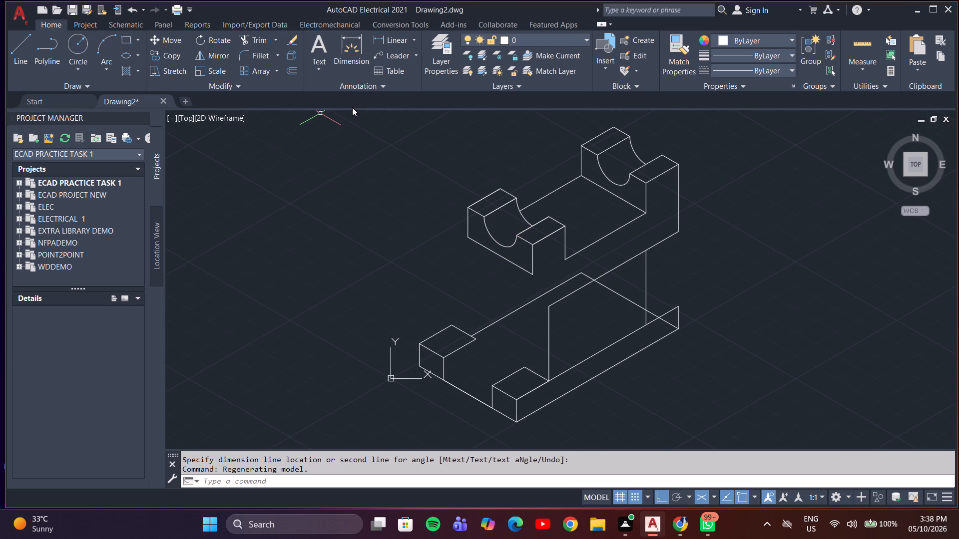
key("t")
key("r")
key("Return")
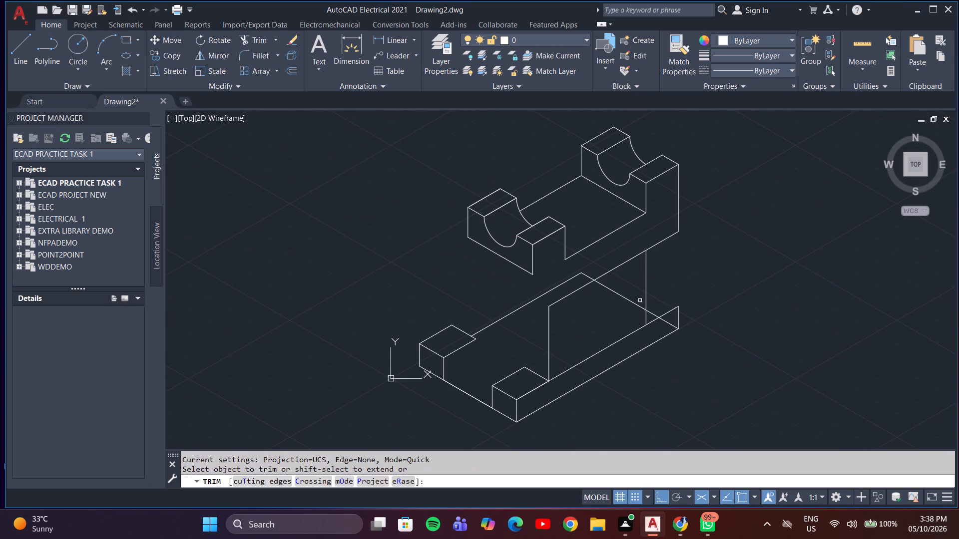
left_click(631, 302)
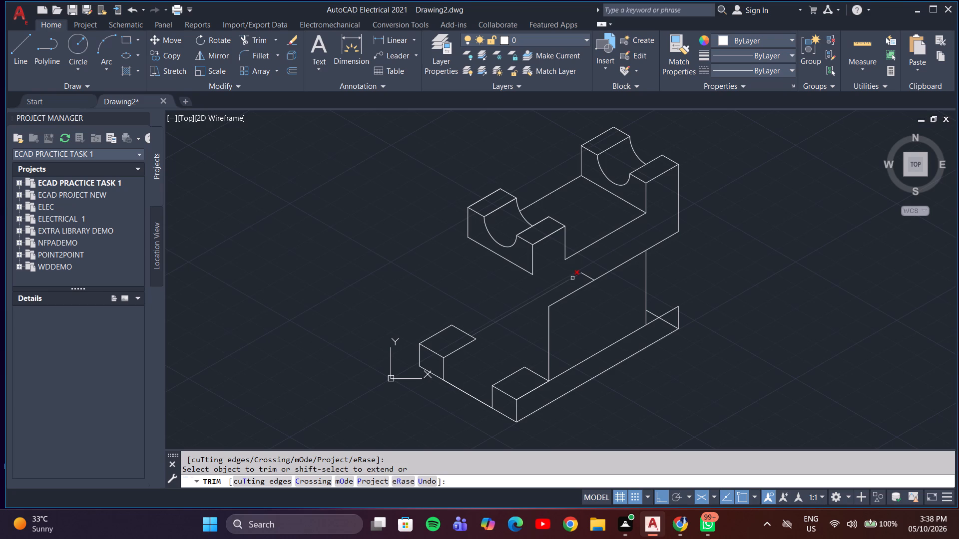
left_click(572, 278)
left_click(580, 275)
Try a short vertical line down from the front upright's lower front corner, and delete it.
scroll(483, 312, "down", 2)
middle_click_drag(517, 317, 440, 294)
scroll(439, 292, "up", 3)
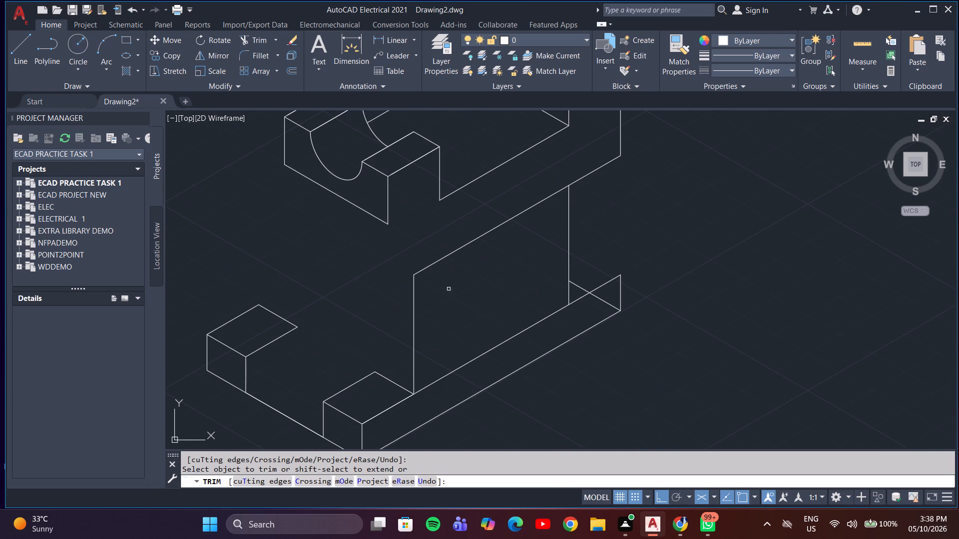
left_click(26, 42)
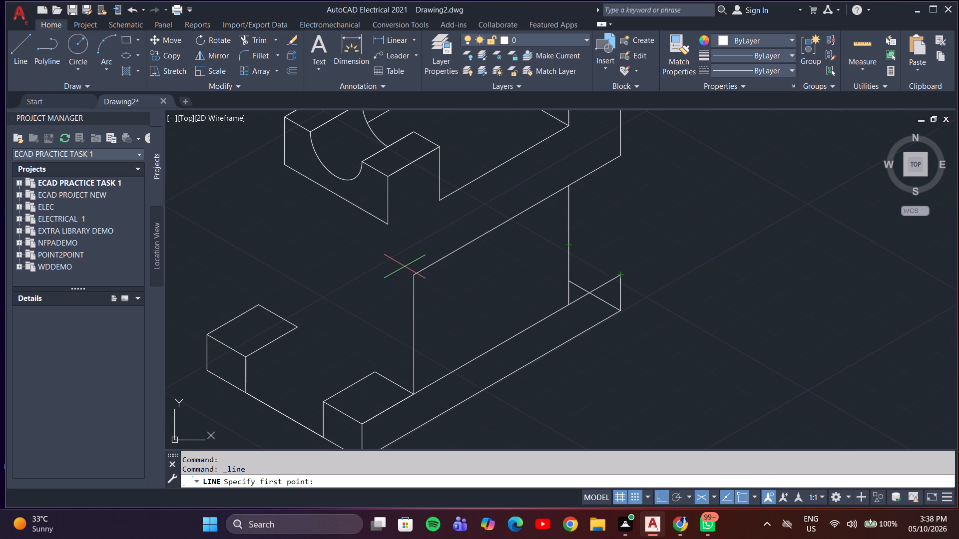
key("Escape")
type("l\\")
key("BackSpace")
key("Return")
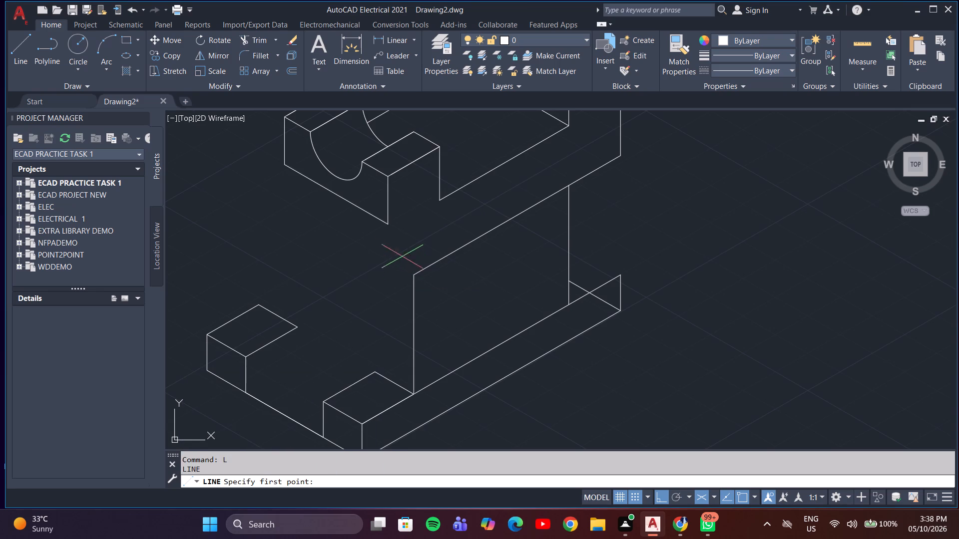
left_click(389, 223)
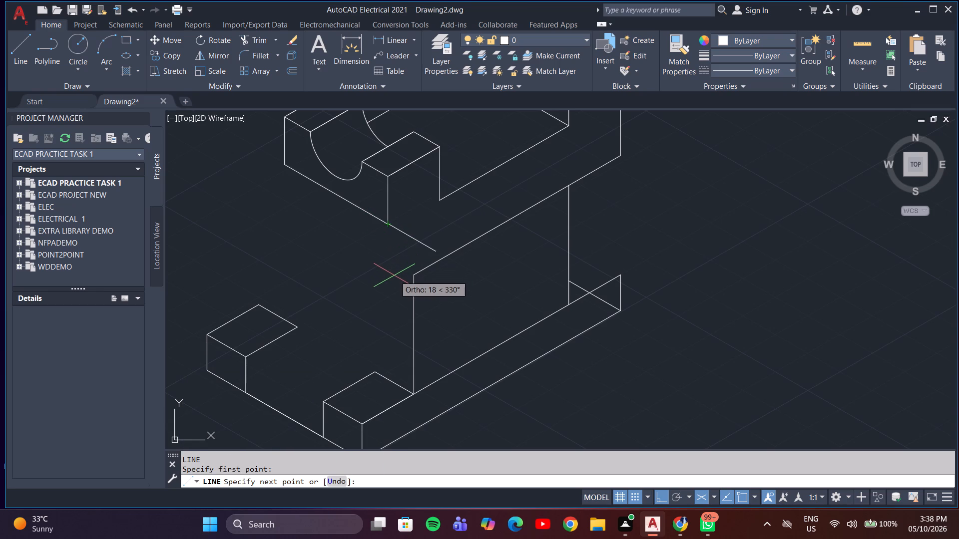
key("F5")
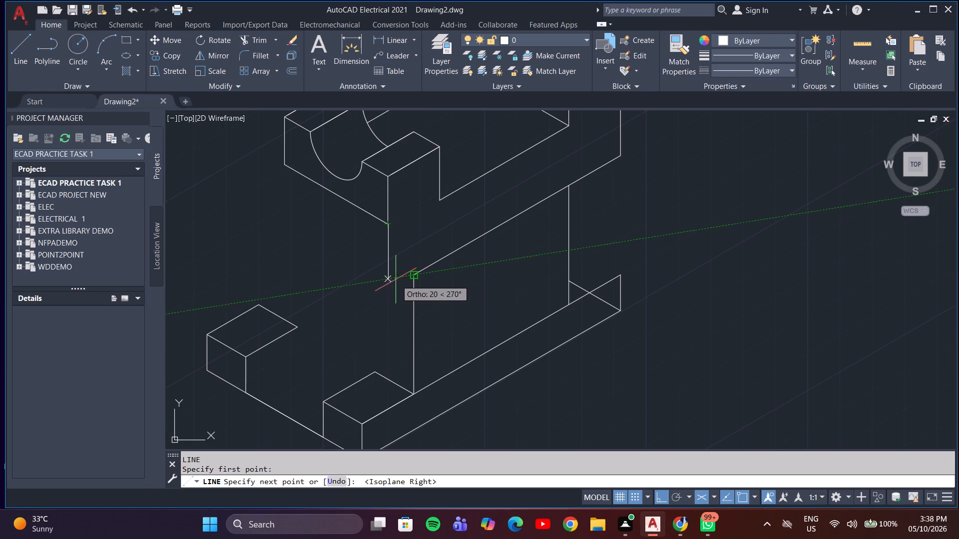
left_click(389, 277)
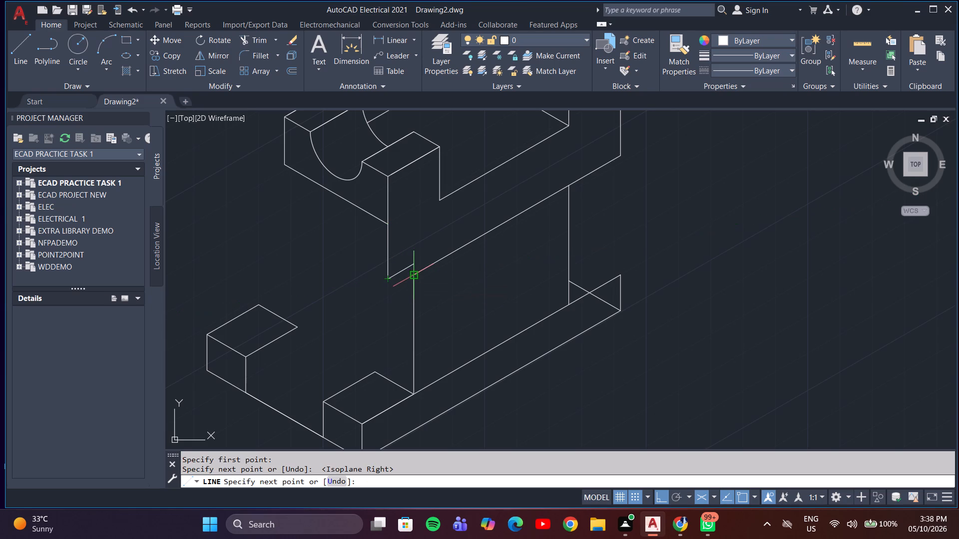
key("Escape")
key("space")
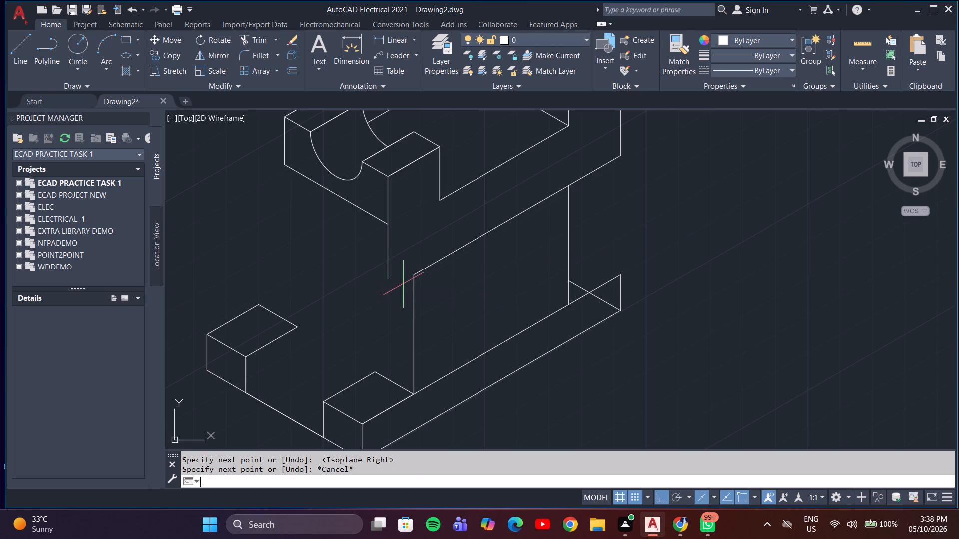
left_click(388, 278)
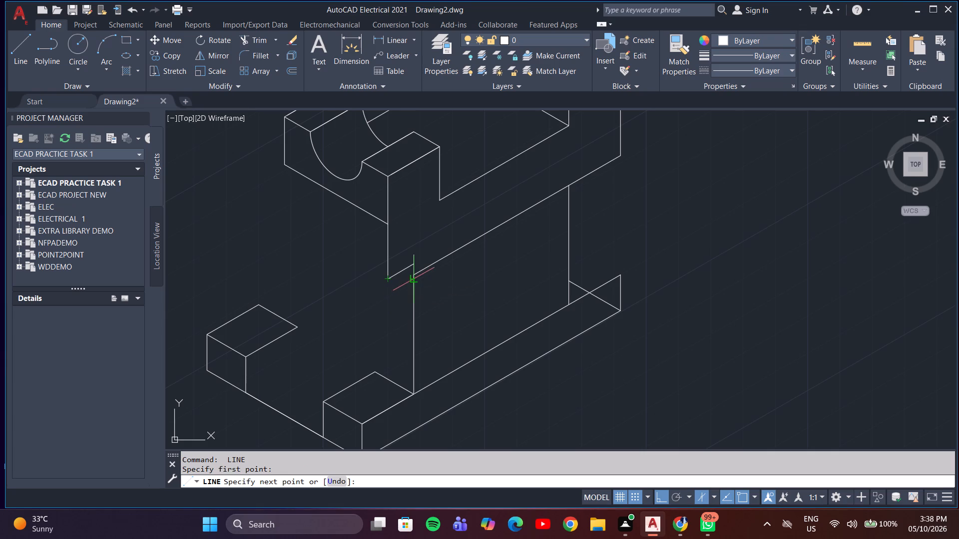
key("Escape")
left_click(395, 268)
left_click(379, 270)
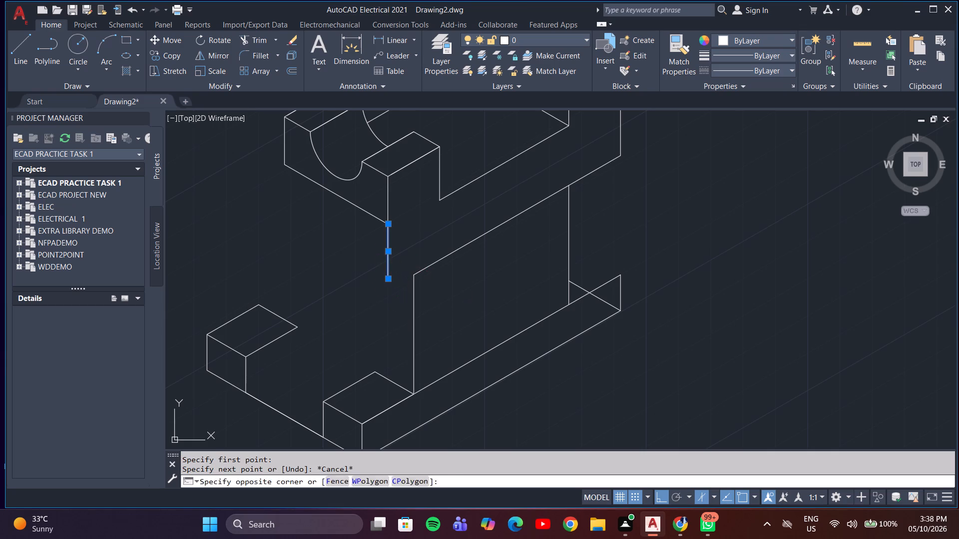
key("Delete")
Draw a vertical line down from the front upright's lower front corner, ending below the level of the wall's near top corner.
key("l")
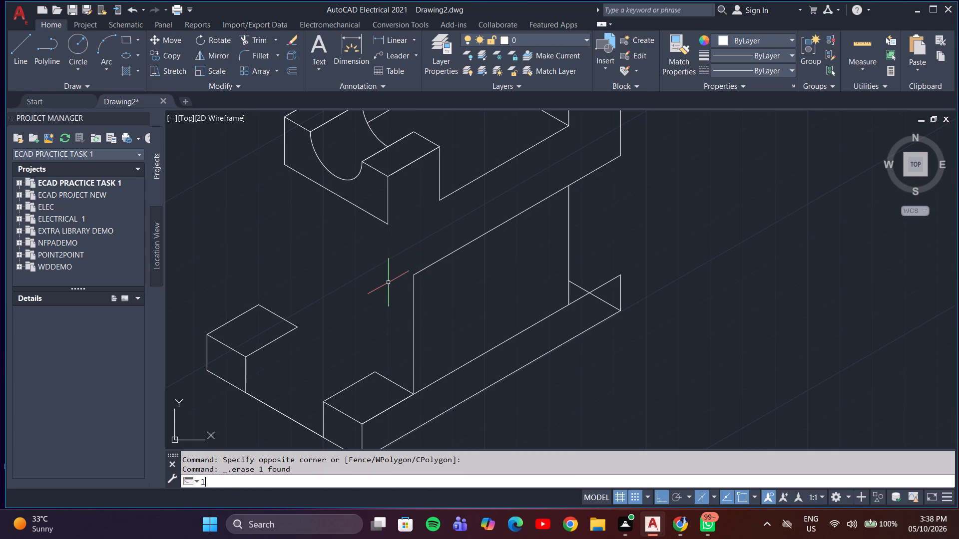
key("Return")
left_click(389, 223)
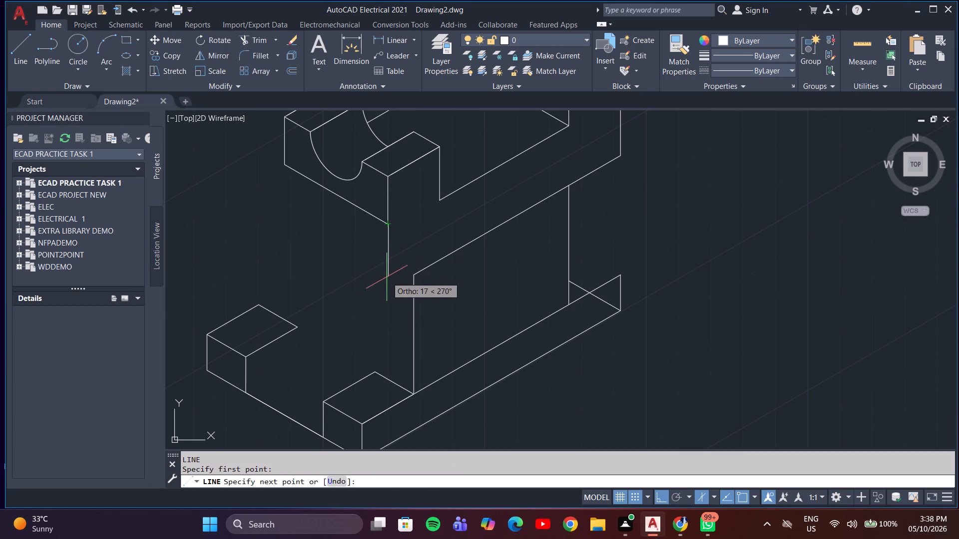
key("F5")
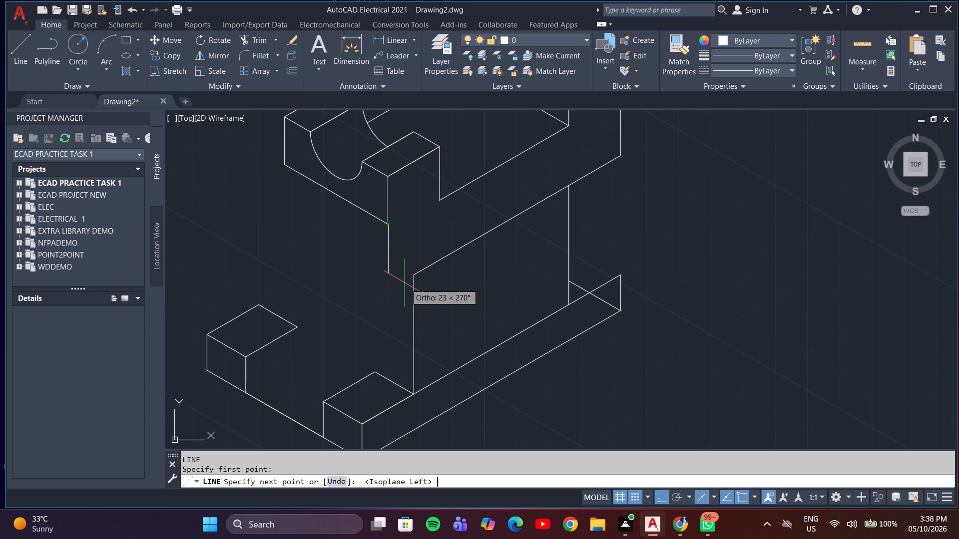
key("F5")
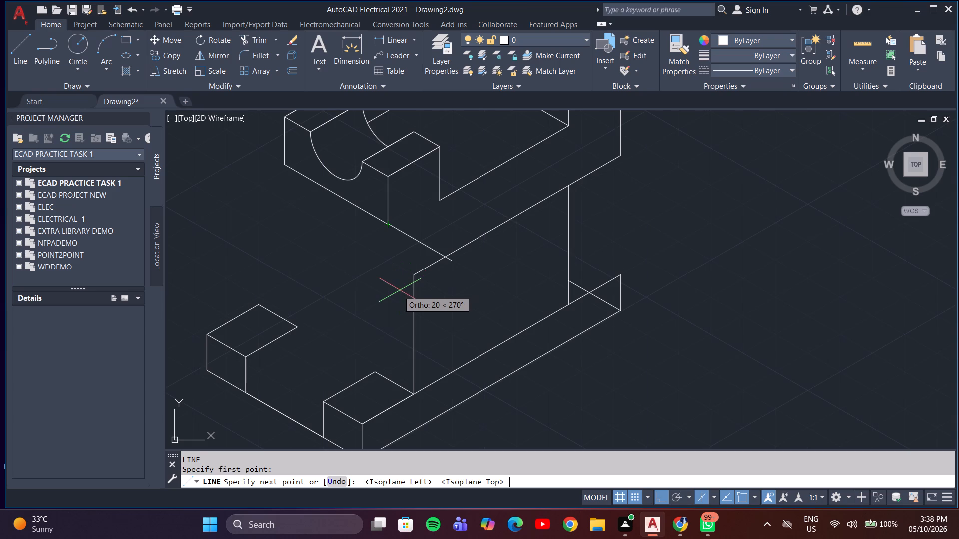
key("F5")
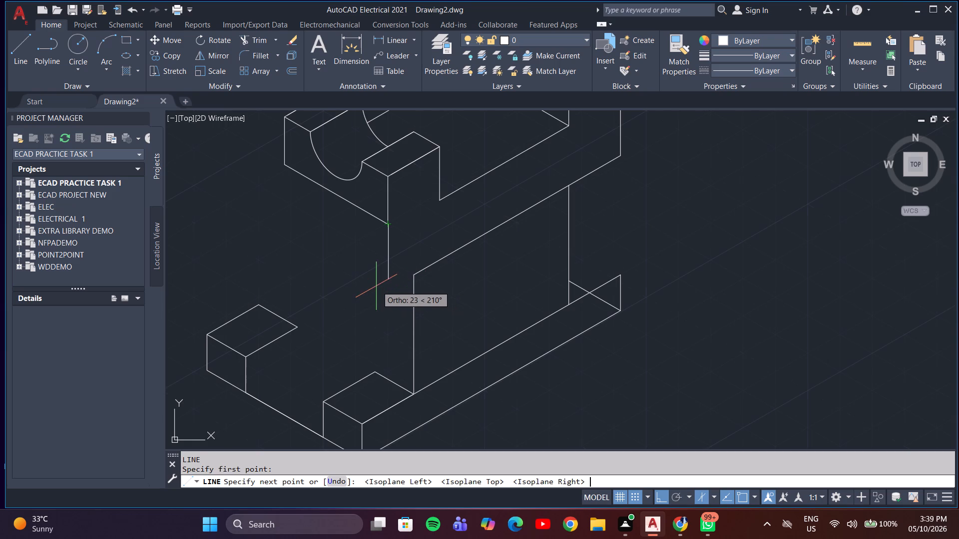
left_click(380, 306)
key("Escape")
Draw an isometric line from the wall's near top corner back past the new vertical line, in the left isoplane.
key("l")
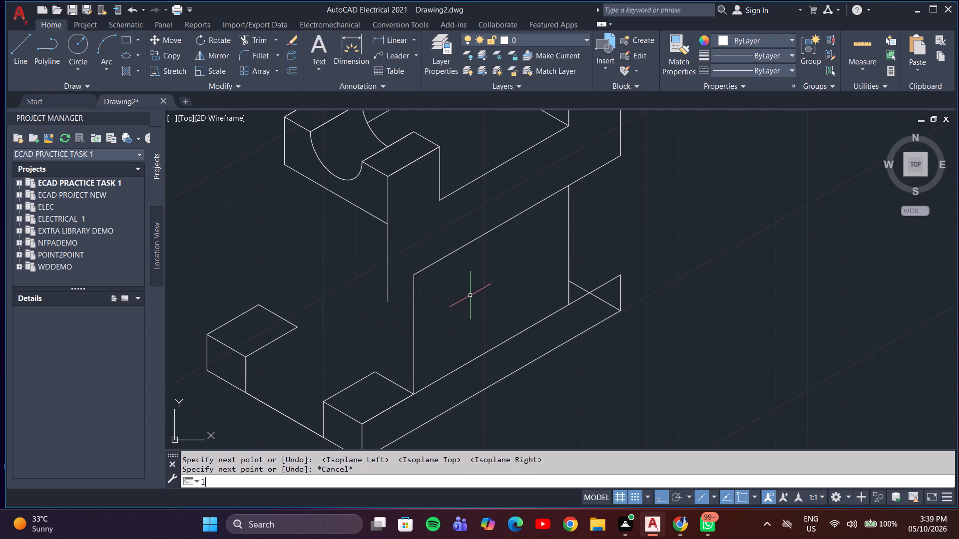
key("Return")
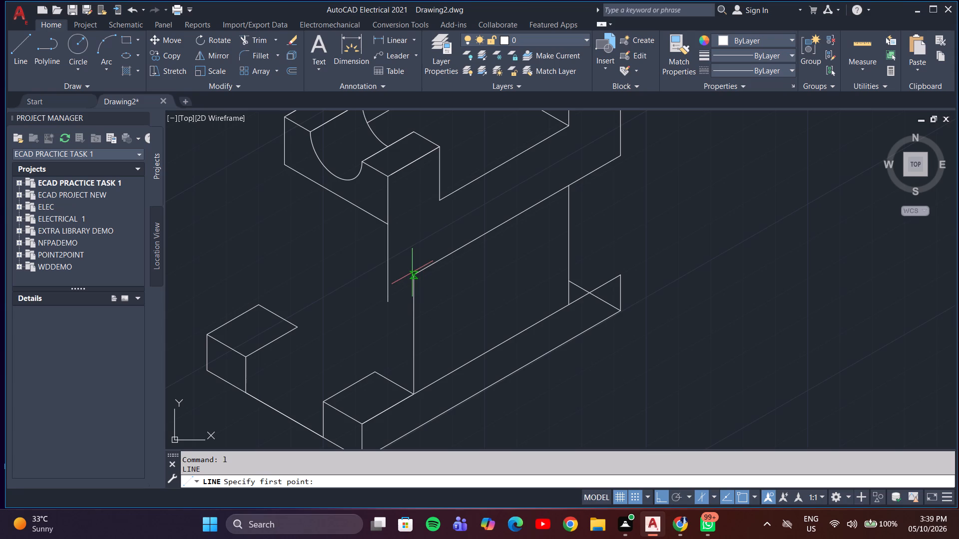
left_click(413, 277)
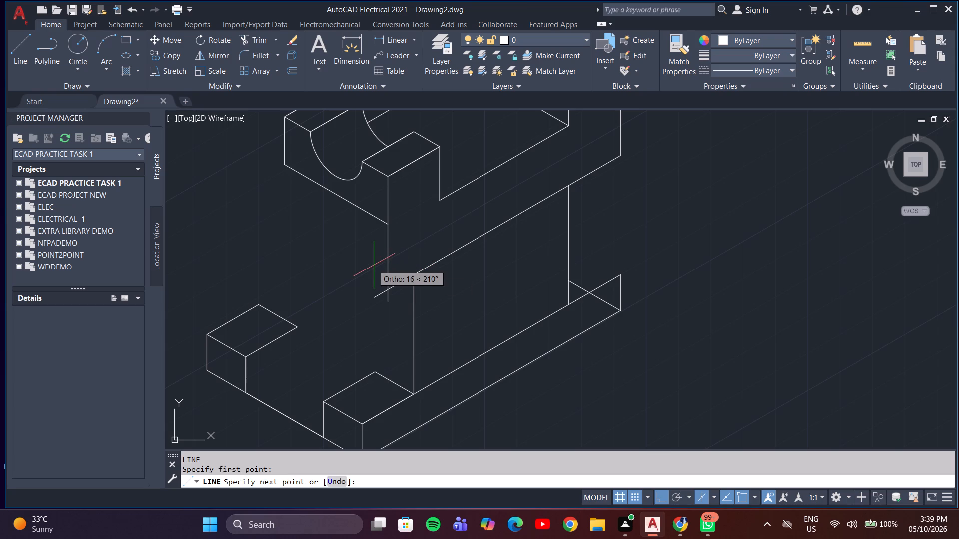
key("F5")
left_click(370, 265)
key("Escape")
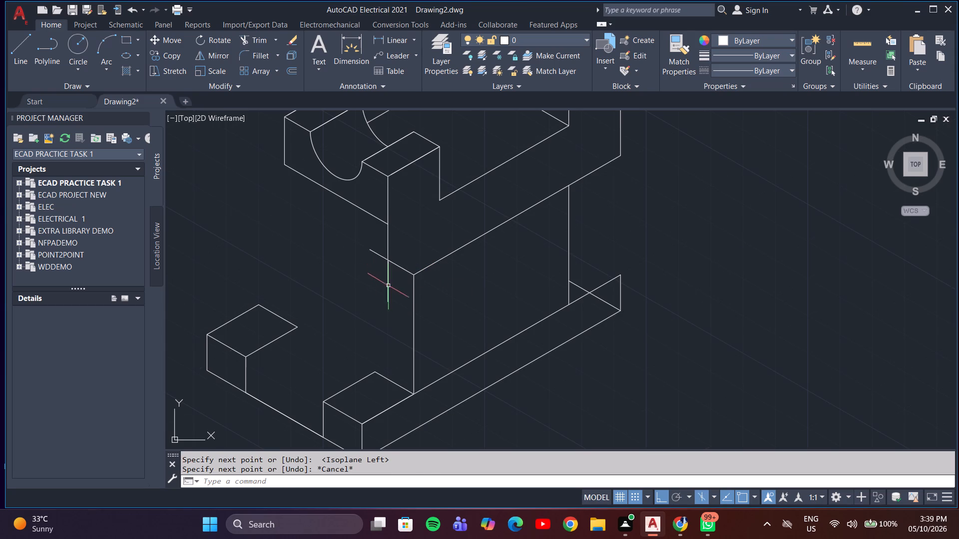
Trim the overrunning ends of the new vertical and sloping lines so they meet in a clean corner.
type("tr")
key("Return")
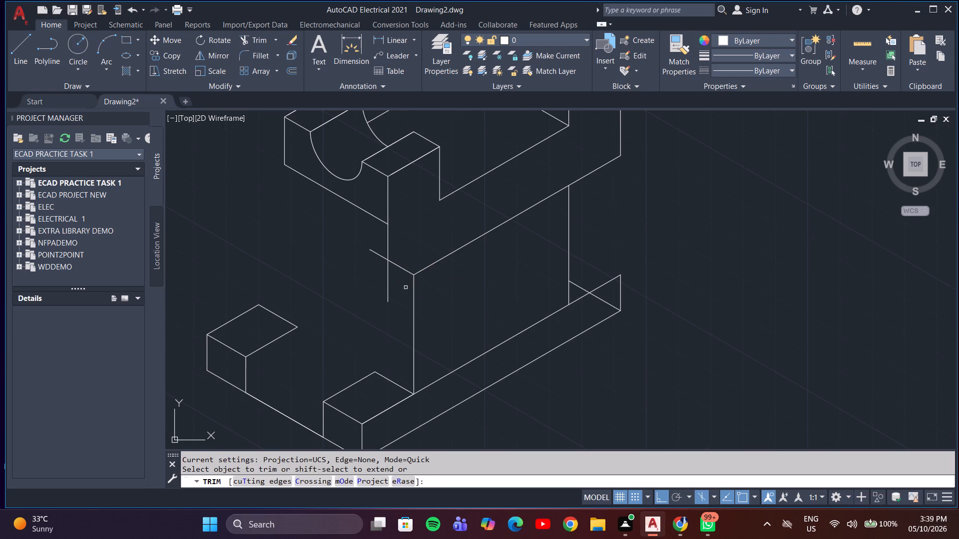
left_click_drag(403, 287, 379, 250)
scroll(378, 280, "down", 2)
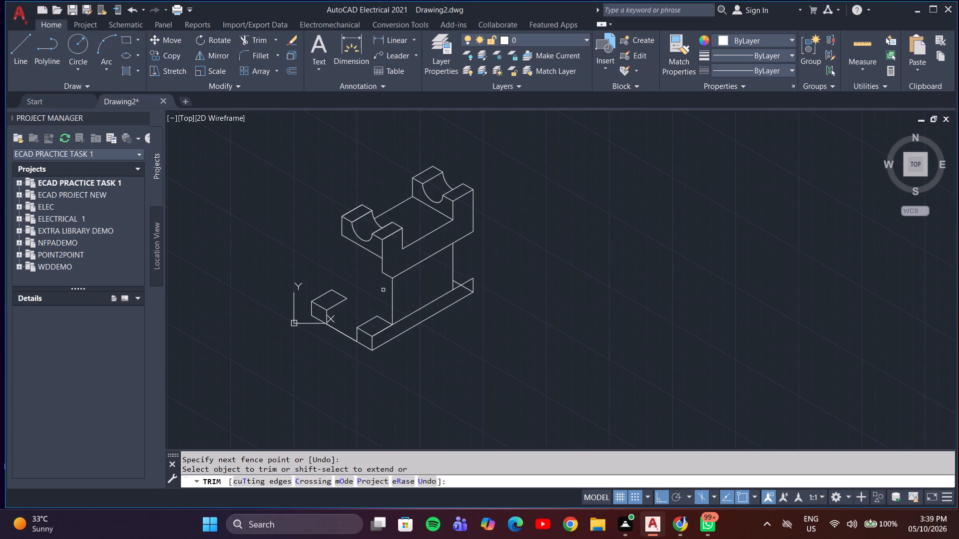
Trim away the short vertical and sloping lines between the front upright's lower front corner and the wall's near top corner.
scroll(384, 290, "up", 2)
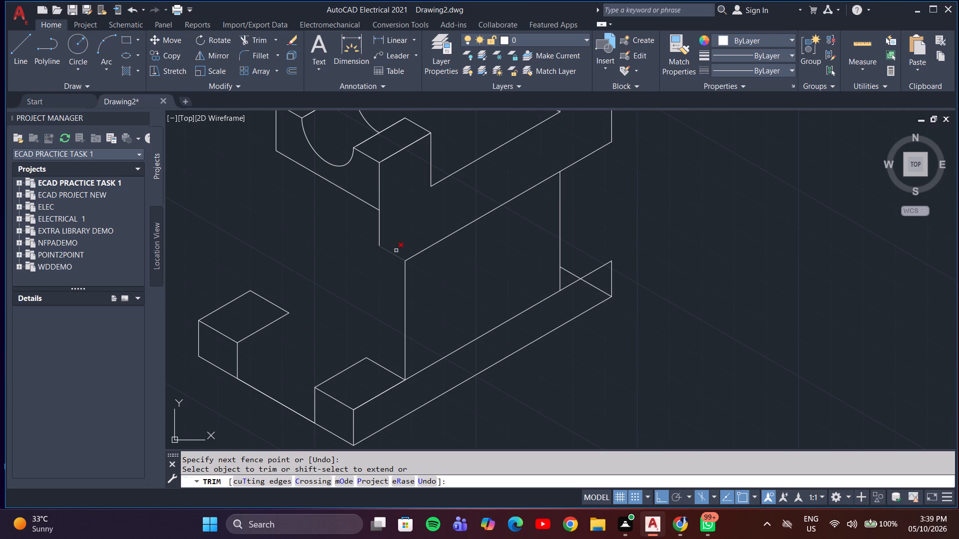
left_click_drag(399, 241, 380, 261)
left_click_drag(394, 235, 367, 234)
key("Escape")
Draw a vertical line about 33 mm down from the front upright's lower front corner.
key("l")
key("Return")
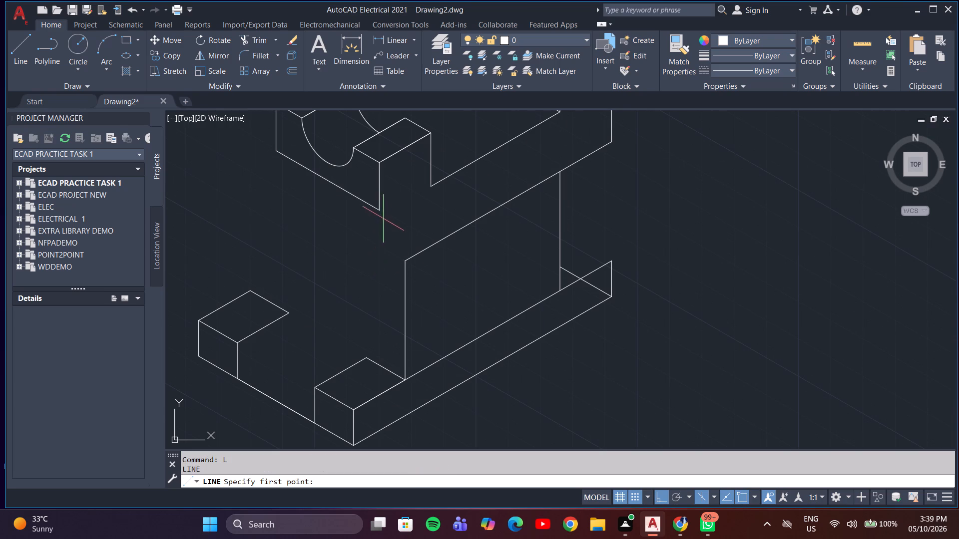
left_click(378, 206)
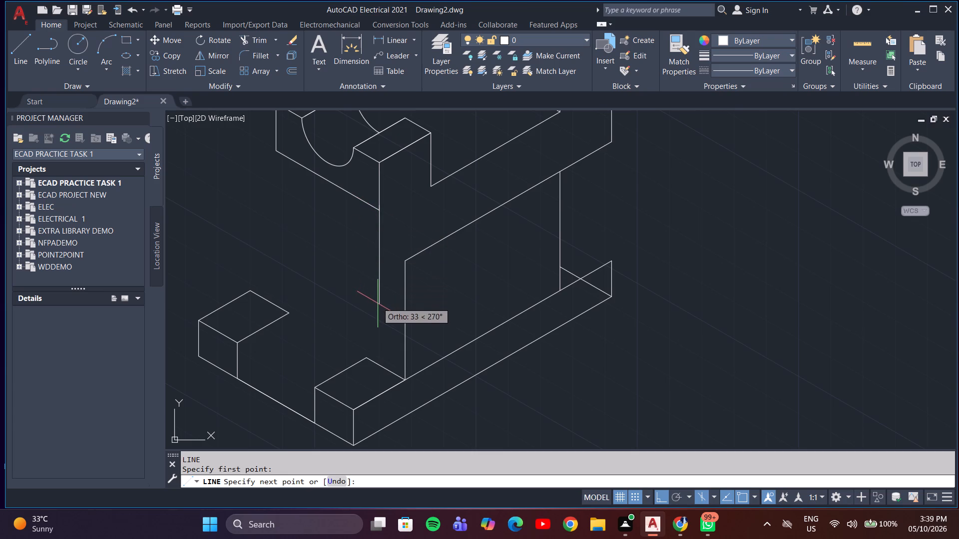
left_click(377, 306)
key("space")
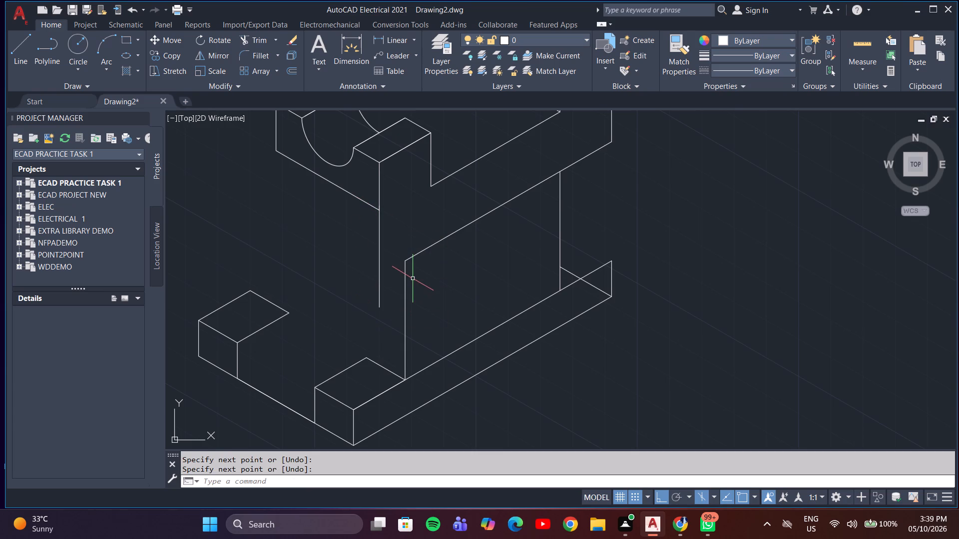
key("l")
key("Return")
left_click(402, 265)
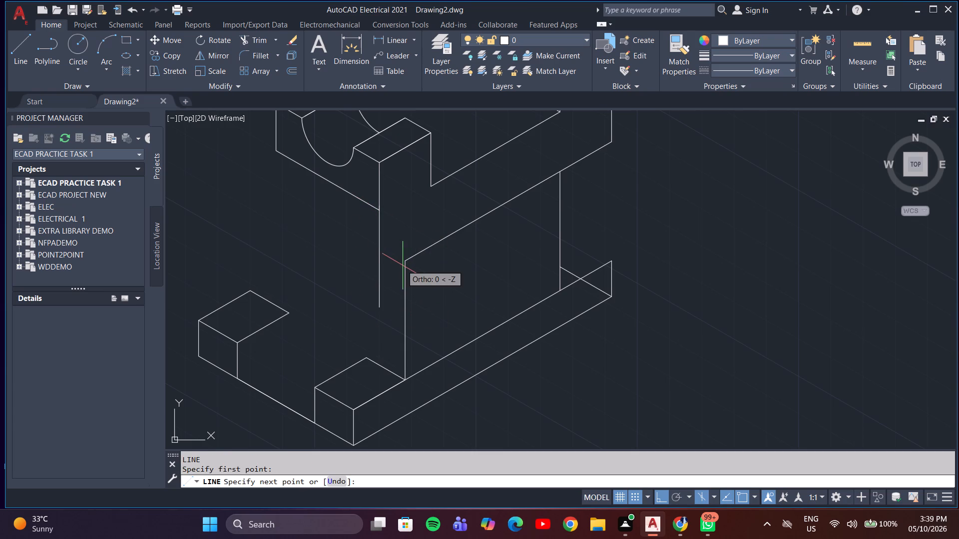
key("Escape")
Draw a line in the top isoplane from the wall's near top corner, continuing the wall's top edge forward past the new vertical line.
key("space")
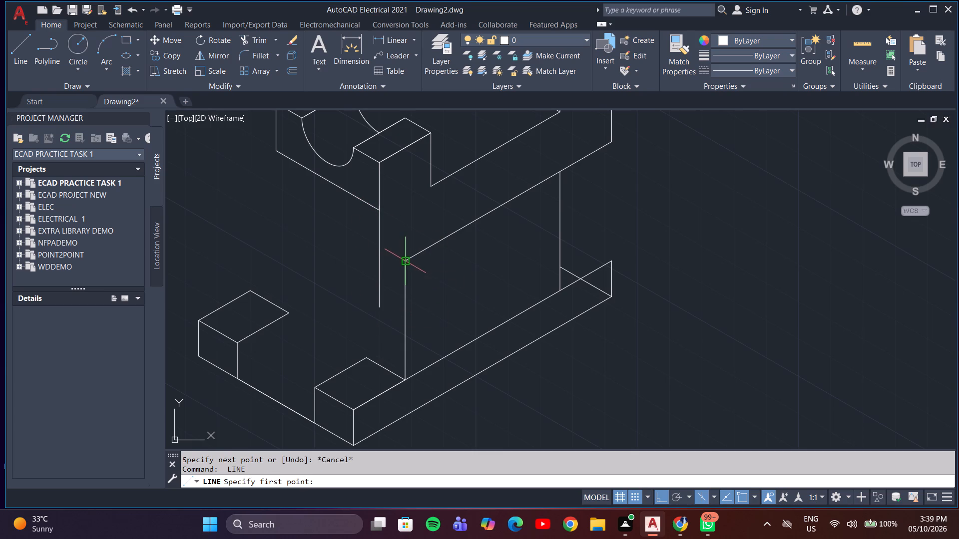
left_click(402, 261)
key("F5")
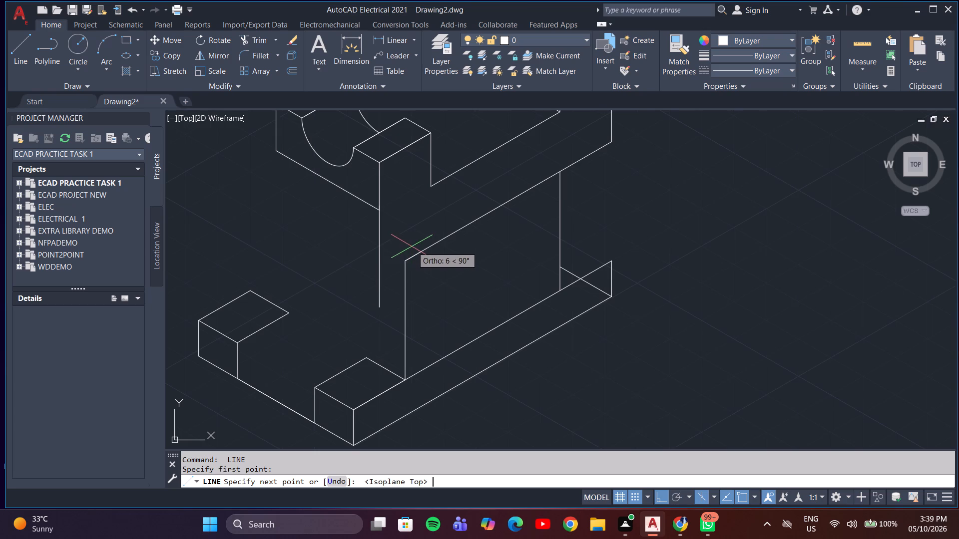
left_click(346, 290)
key("Escape")
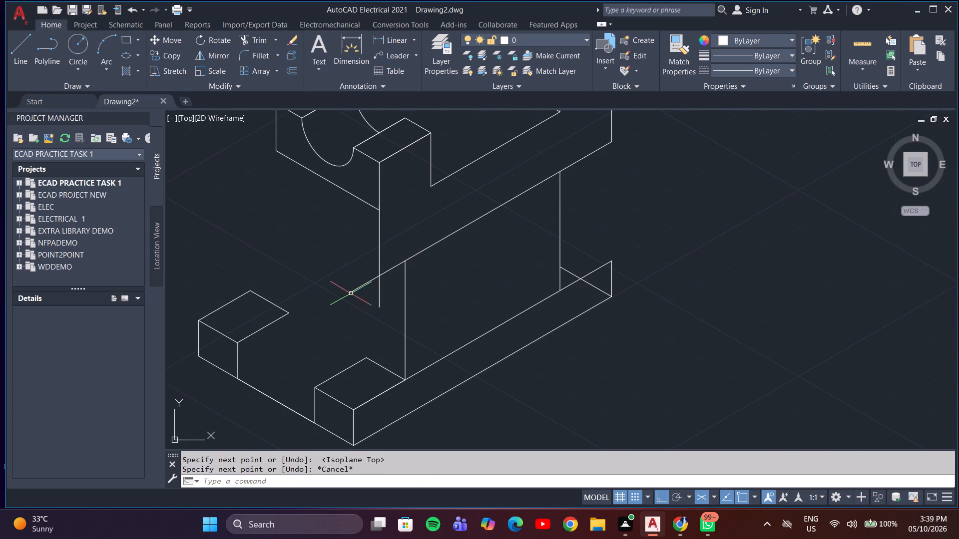
Trim the overrunning ends of the new vertical line and the extended edge so they meet in a clean corner.
type("tr")
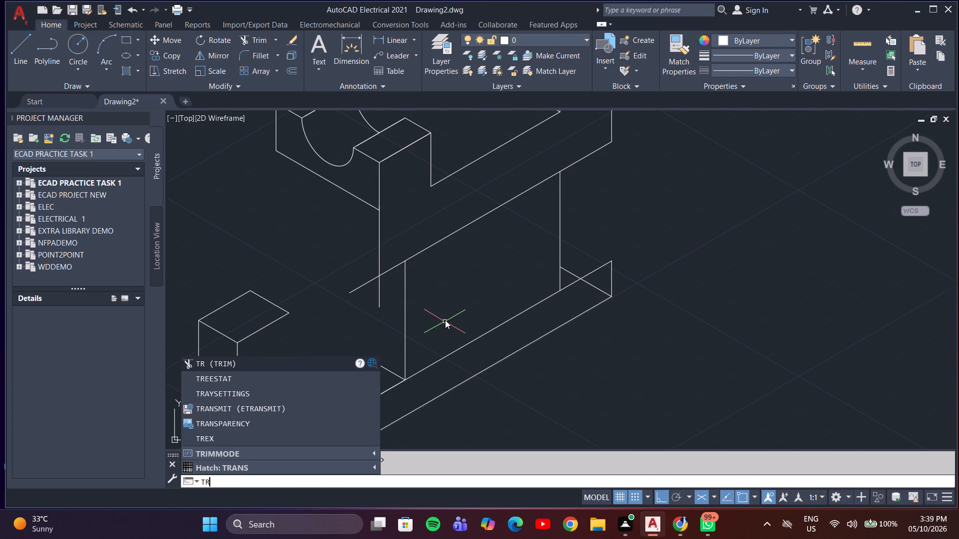
key("Return")
left_click_drag(392, 296, 369, 272)
scroll(376, 298, "down", 1)
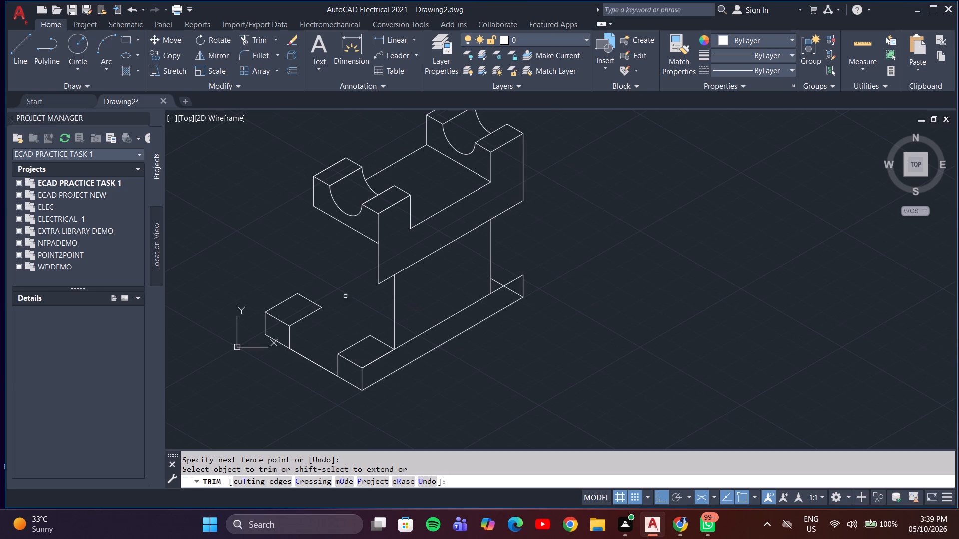
key("Escape")
Draw a 150° isometric line from that new lower front corner, running back beyond the near notched support's outer edge.
key("l")
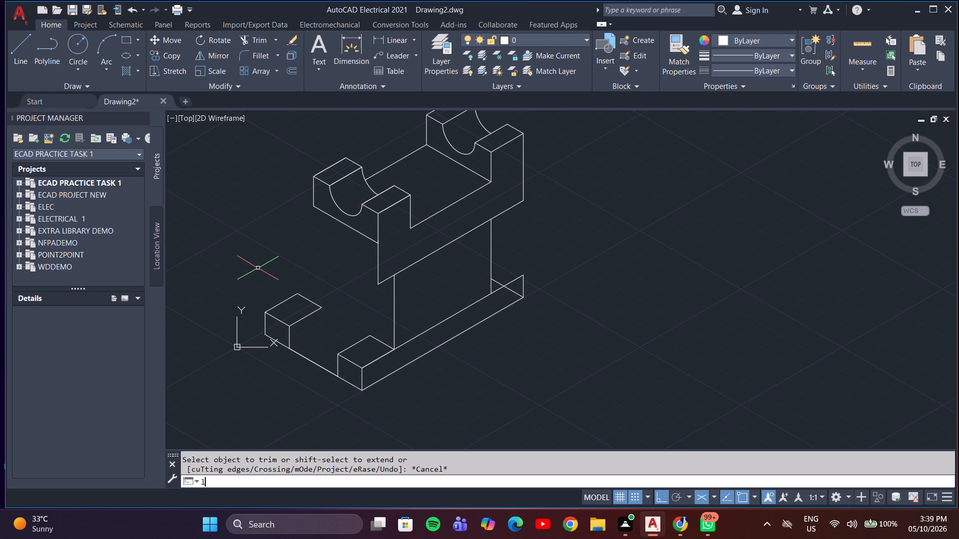
key("Return")
left_click(382, 282)
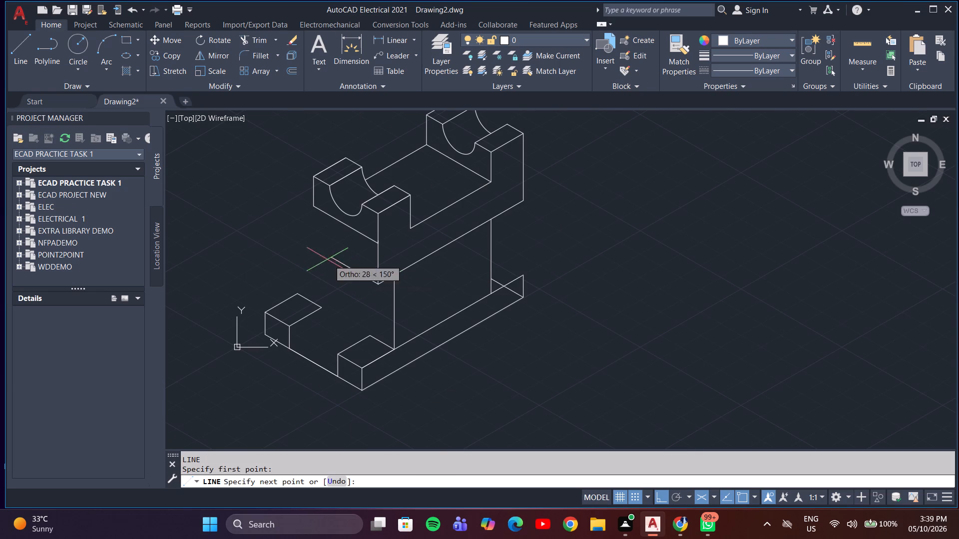
left_click(282, 220)
key("Escape")
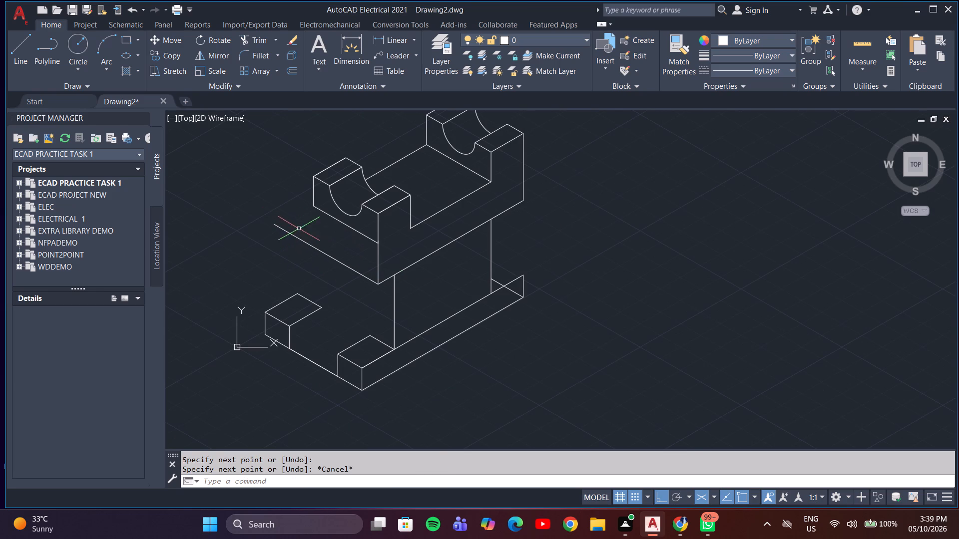
Draw a vertical line about 32 mm down from the near notched support's lower outer corner, in the right isoplane.
key("space")
left_click(313, 207)
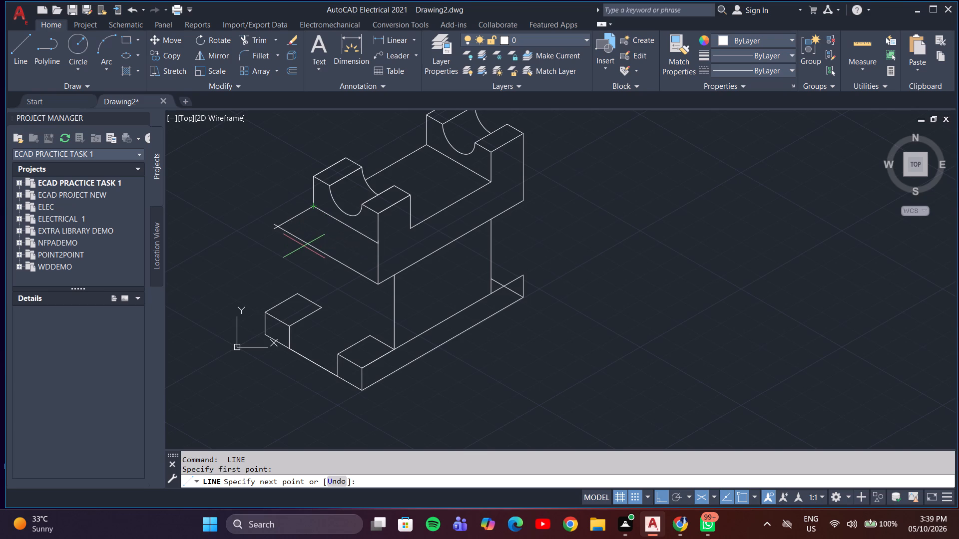
key("l")
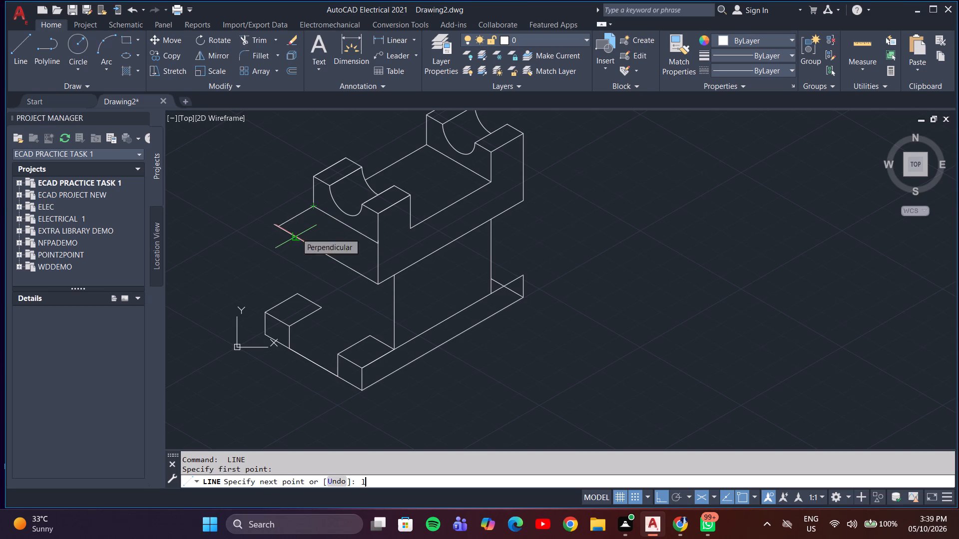
key("F5")
left_click(300, 267)
key("Escape")
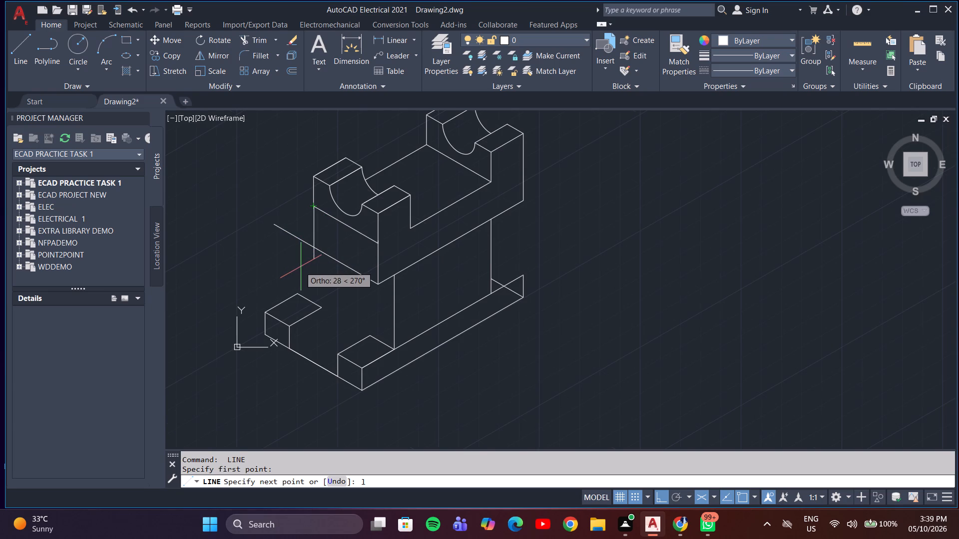
key("space")
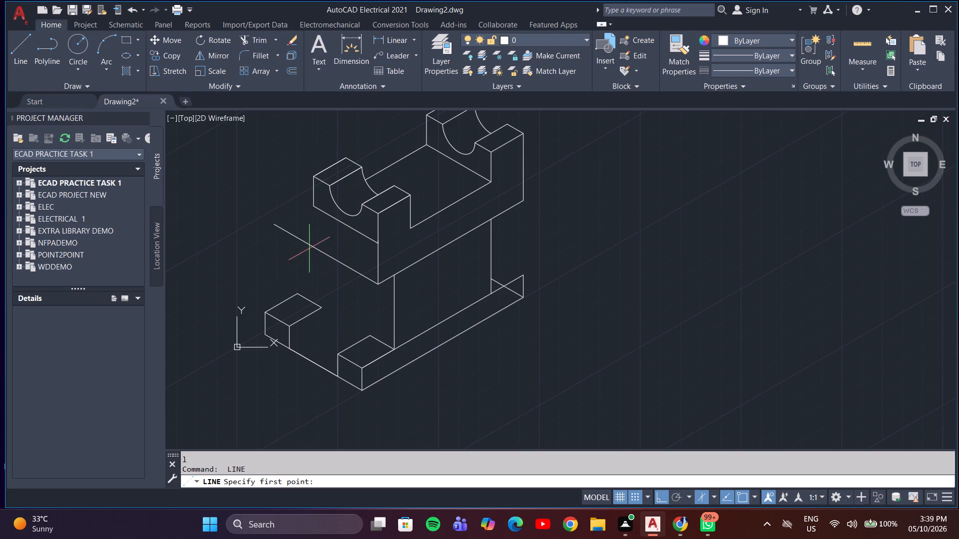
left_click(314, 207)
left_click(314, 267)
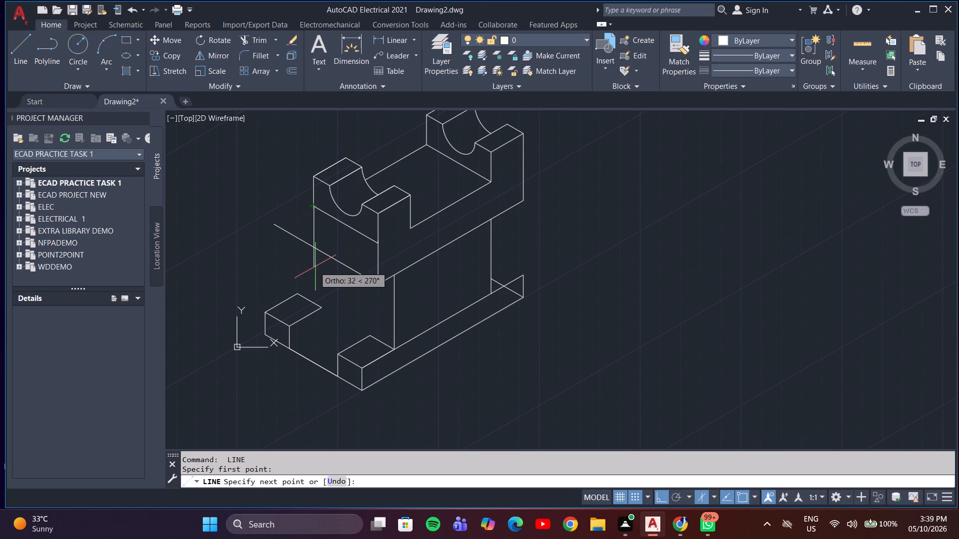
key("Escape")
Trim the overrunning ends of the outer vertical line and the 150° line to close the upper body's end face.
type("tr")
key("Return")
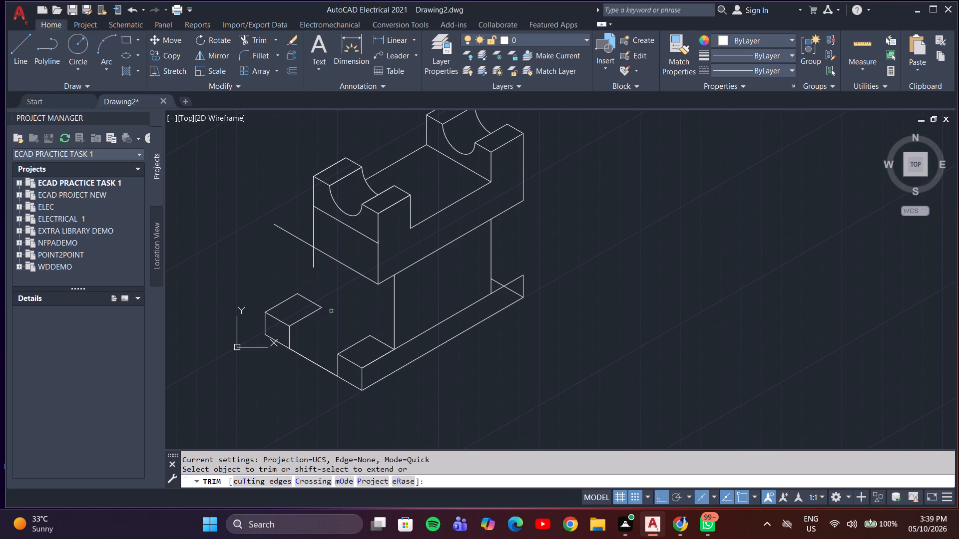
left_click_drag(317, 264, 301, 229)
scroll(307, 240, "down", 2)
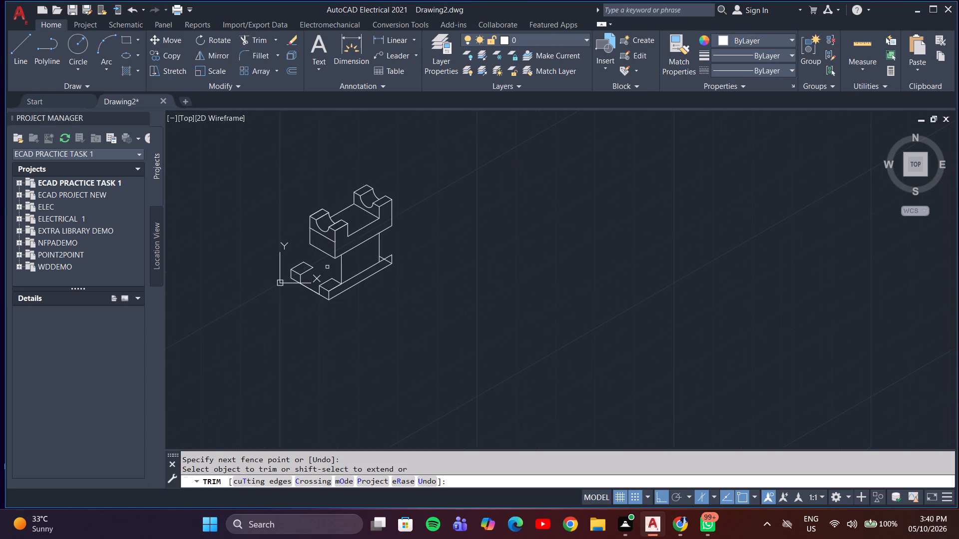
scroll(328, 267, "up", 2)
middle_click_drag(328, 267, 356, 291)
scroll(356, 291, "up", 1)
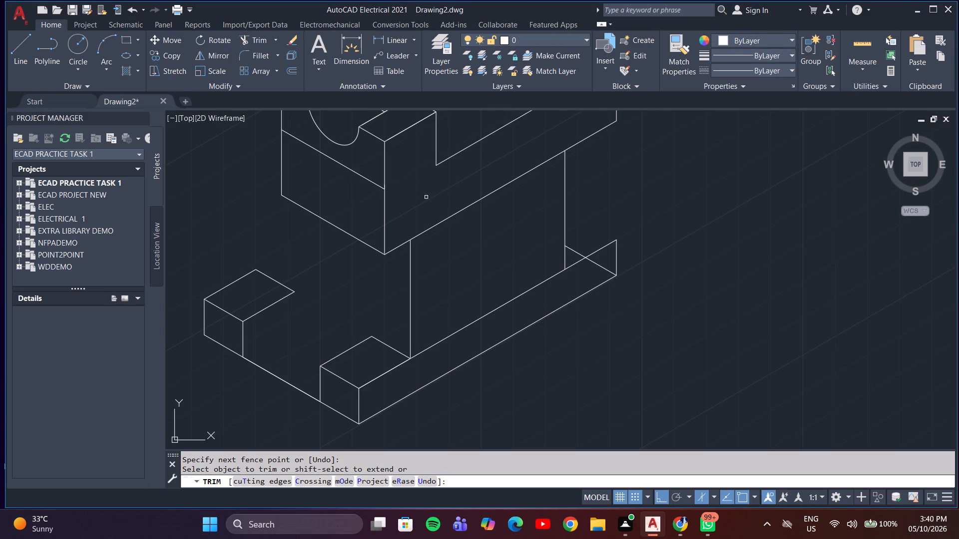
scroll(325, 230, "down", 1)
middle_click_drag(331, 238, 338, 276)
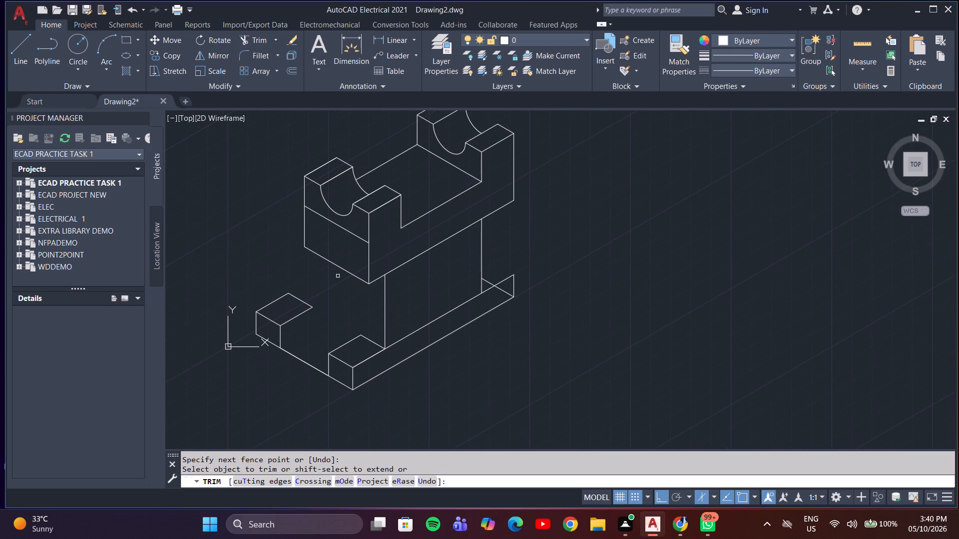
key("Escape")
Draw a vertical line up from the rear corner block's back top corner to above the upper body's lower outer corner.
key("l")
key("Return")
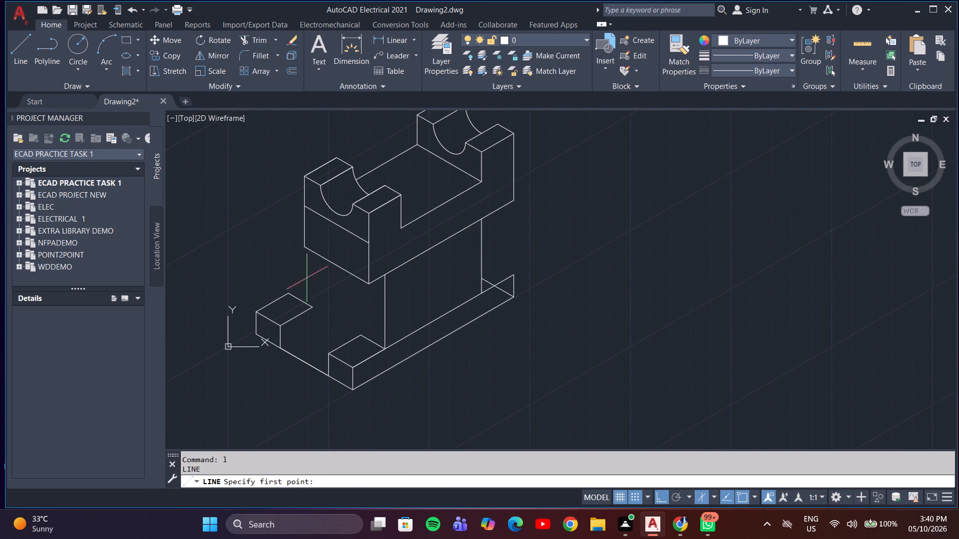
left_click(286, 294)
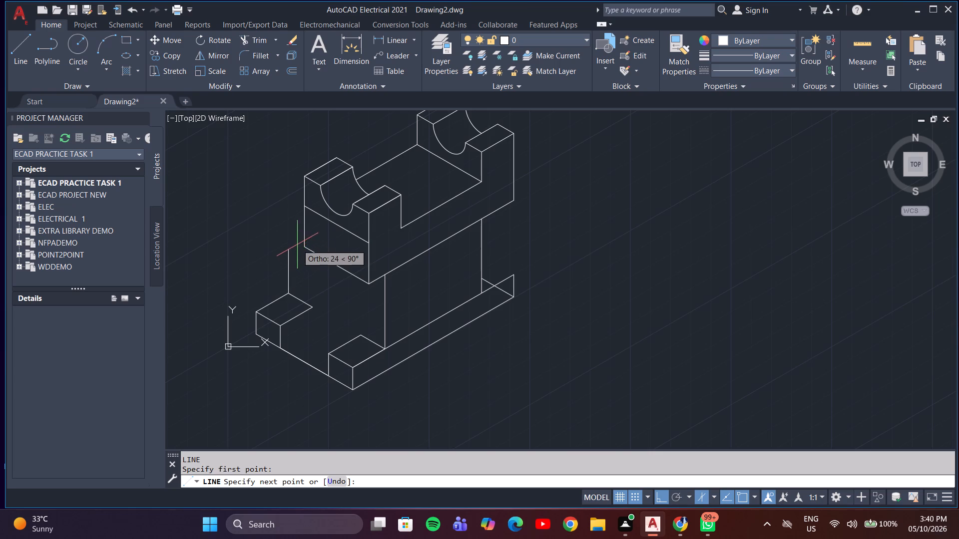
left_click(289, 215)
key("Escape")
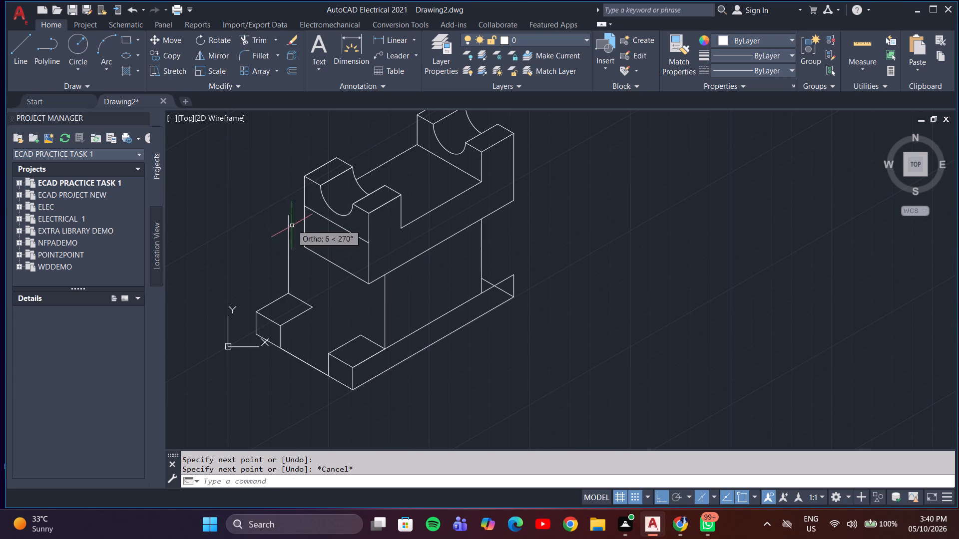
Draw an isometric line from the upper body's lower outer corner forward past the new vertical line, in the right isoplane.
key("l")
key("Return")
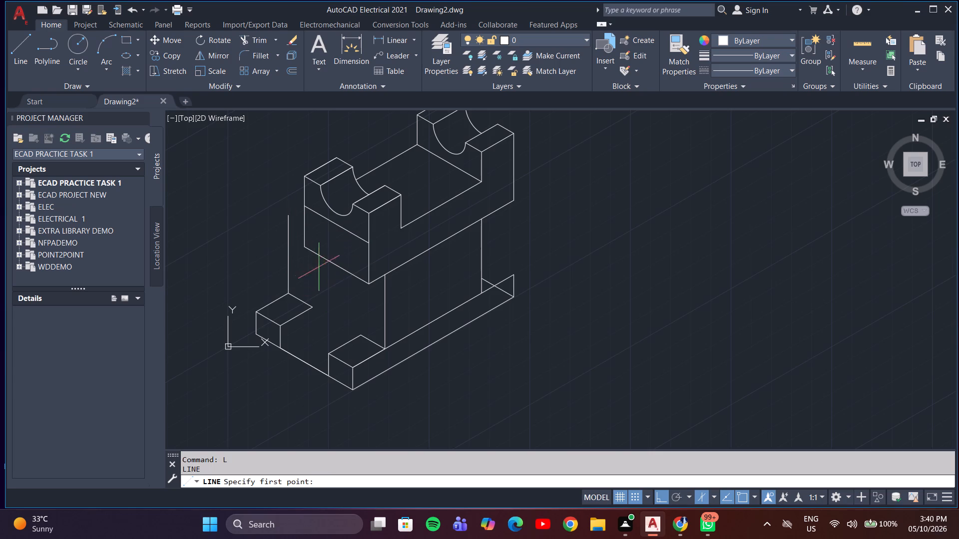
left_click(303, 246)
left_click(271, 243)
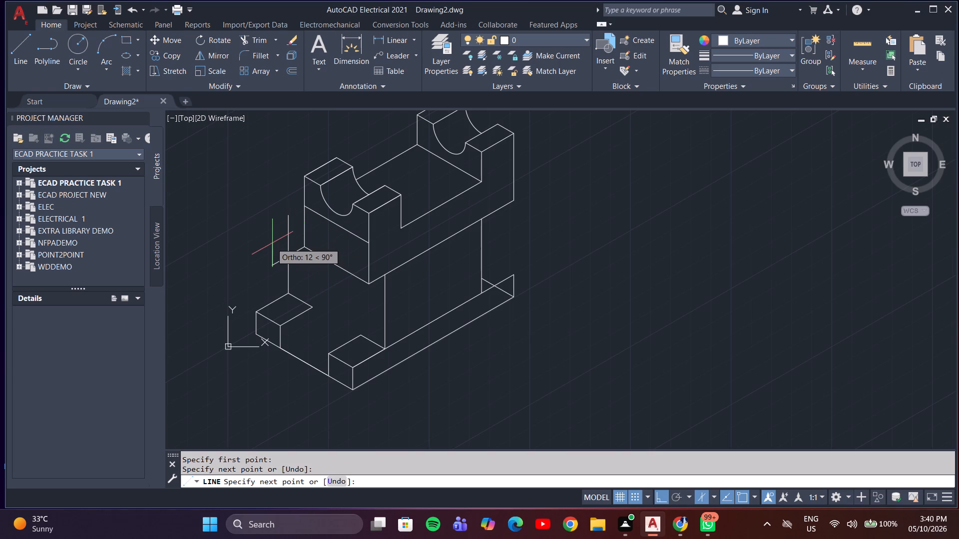
key("Escape")
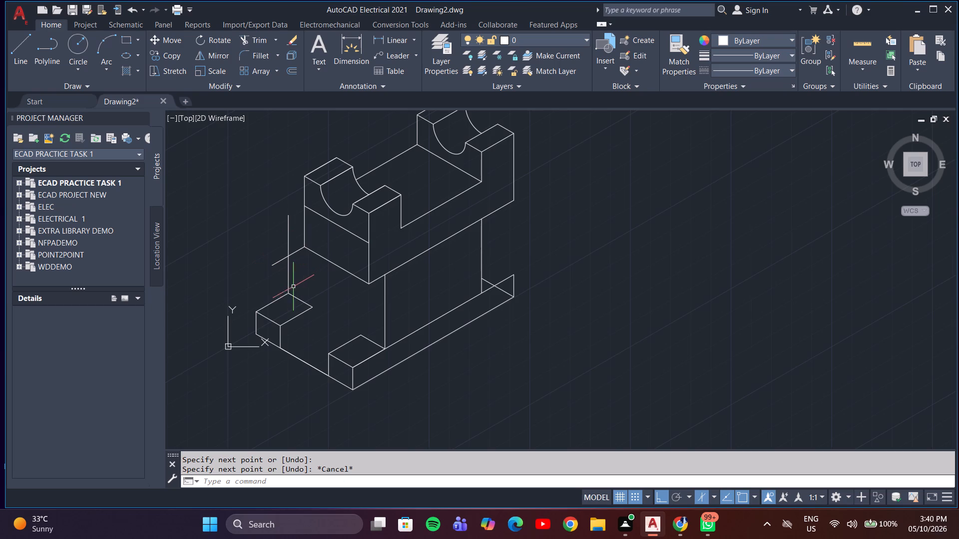
Trim the overrunning ends of the vertical line above the corner block and the short isometric line where they cross.
type("tr")
key("Return")
left_click_drag(295, 236, 272, 276)
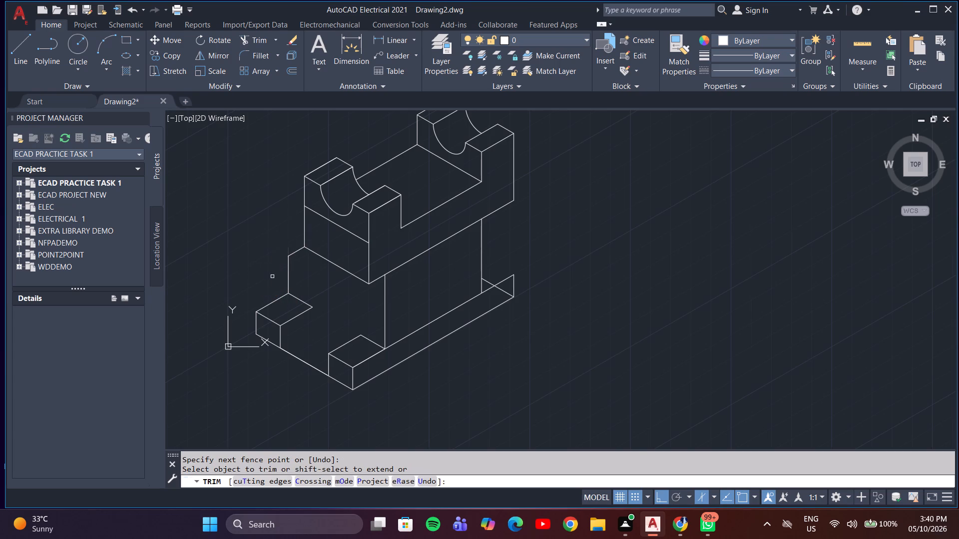
Examine the whole figure and the crossing lines at the far end of the base.
scroll(272, 276, "down", 3)
scroll(276, 290, "up", 4)
scroll(277, 291, "down", 1)
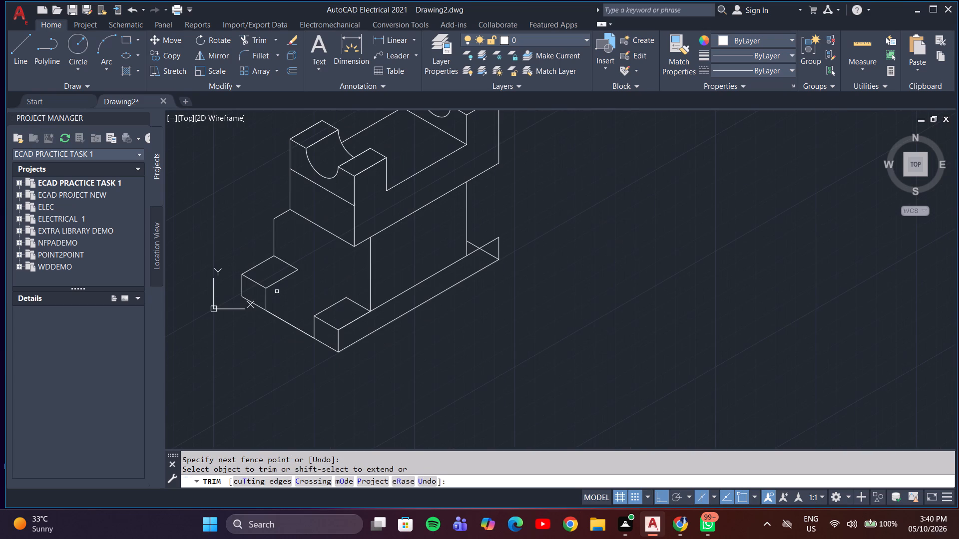
scroll(287, 283, "down", 1)
middle_click_drag(319, 278, 366, 325)
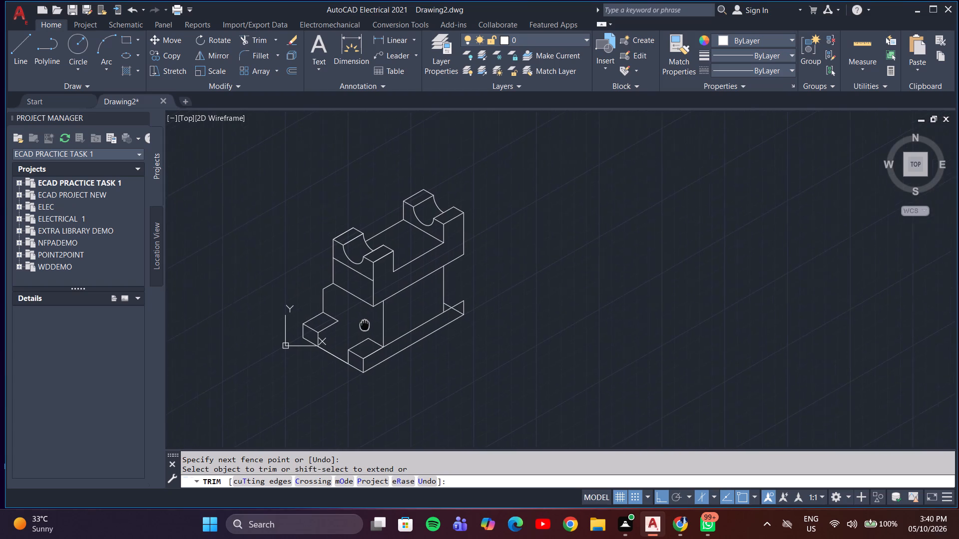
middle_click_drag(366, 325, 368, 325)
scroll(452, 315, "up", 4)
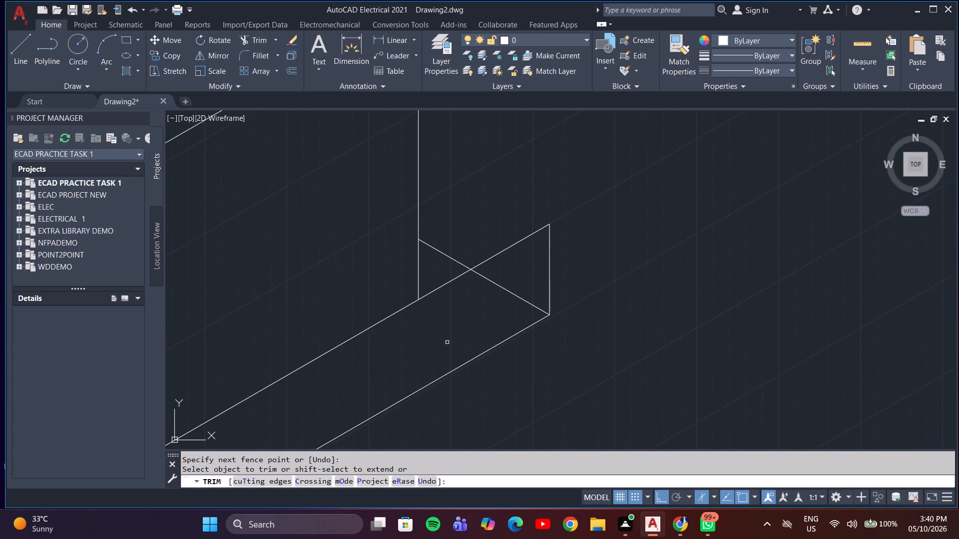
scroll(452, 330, "down", 4)
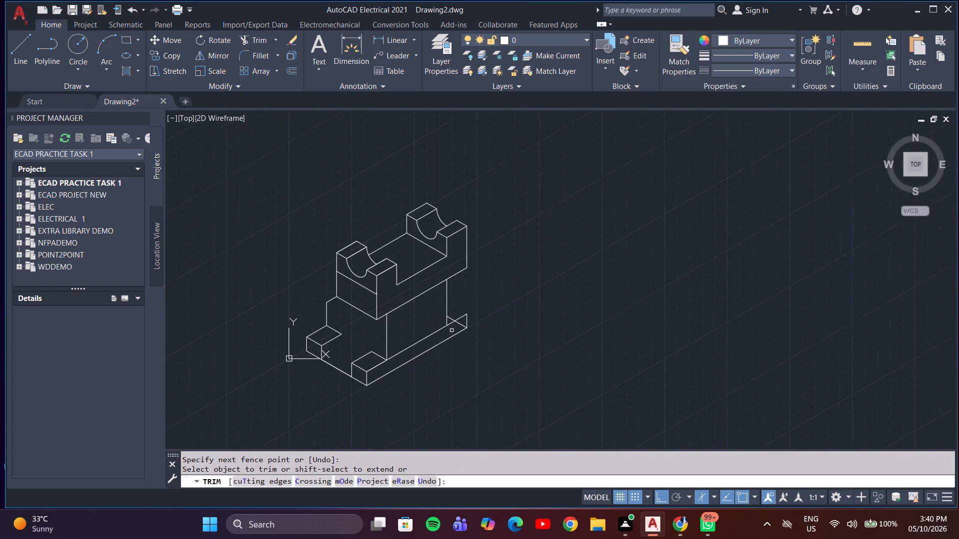
Move the front corner block's short front top edge from its lower end to the base's far top corner.
key("Escape")
left_click(361, 364)
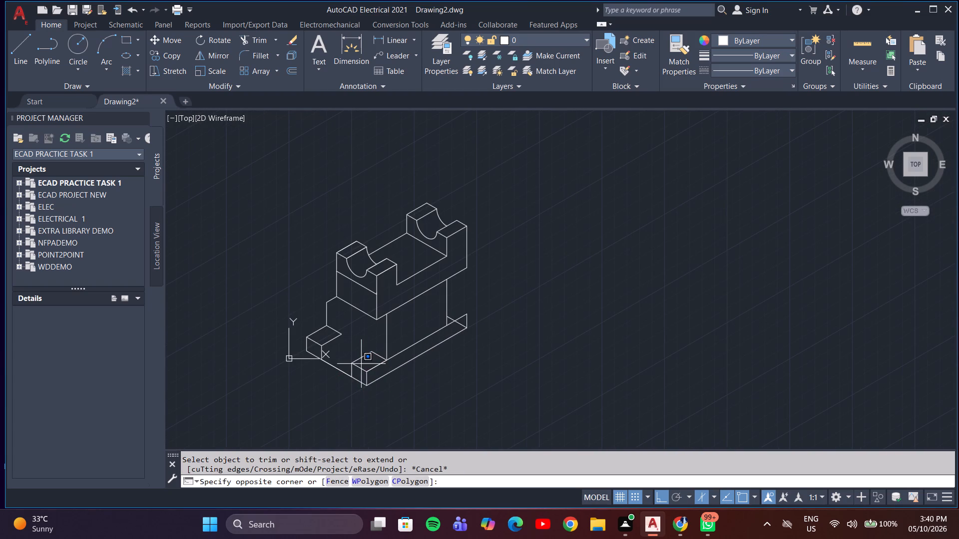
left_click(358, 372)
key("m")
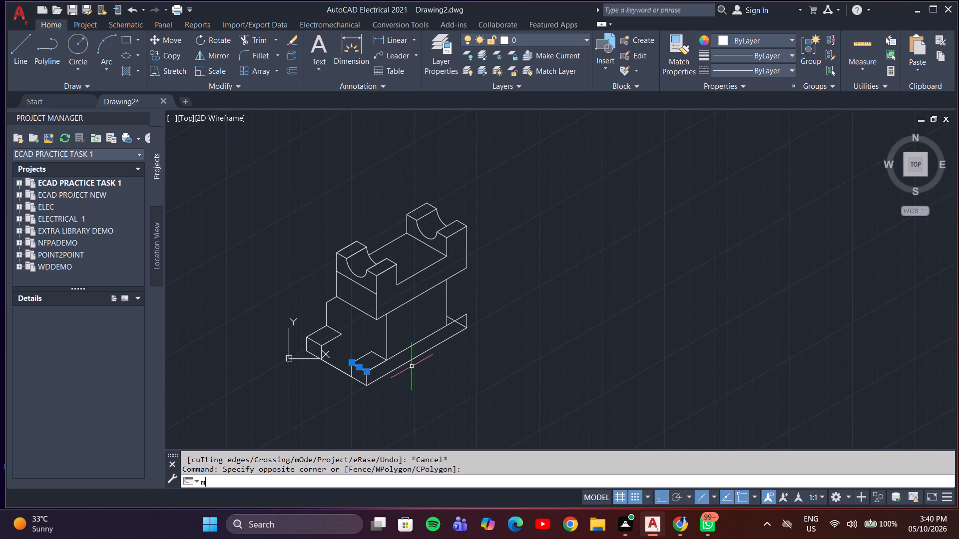
key("Return")
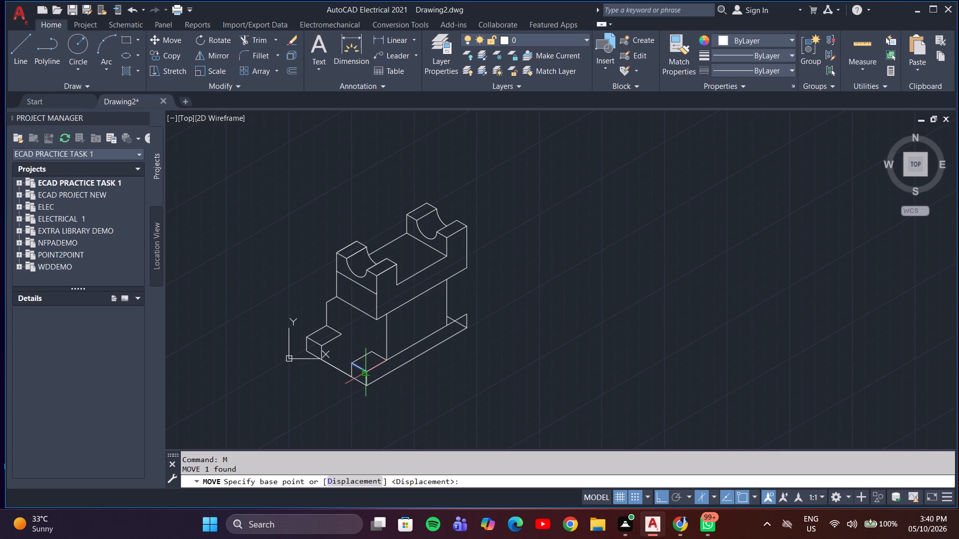
left_click(369, 369)
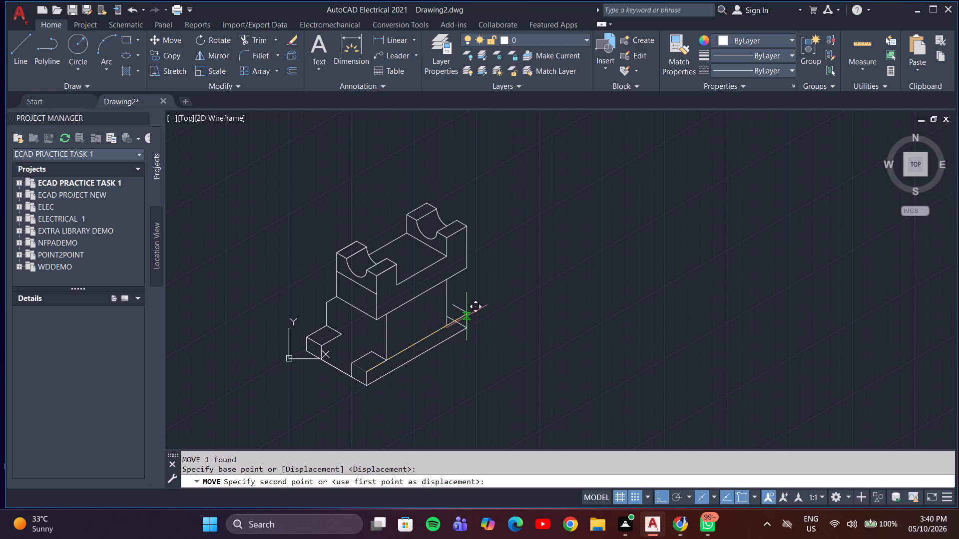
left_click(467, 315)
key("Escape")
Turn grid snap off and move the short edge again so its lower end meets the base's far top corner exactly.
scroll(474, 318, "up", 3)
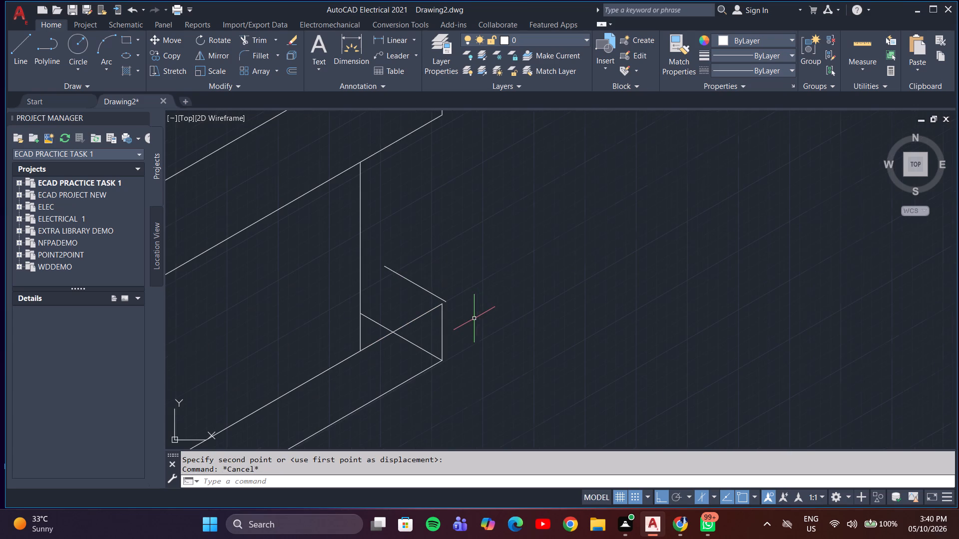
left_click(409, 276)
left_click(410, 285)
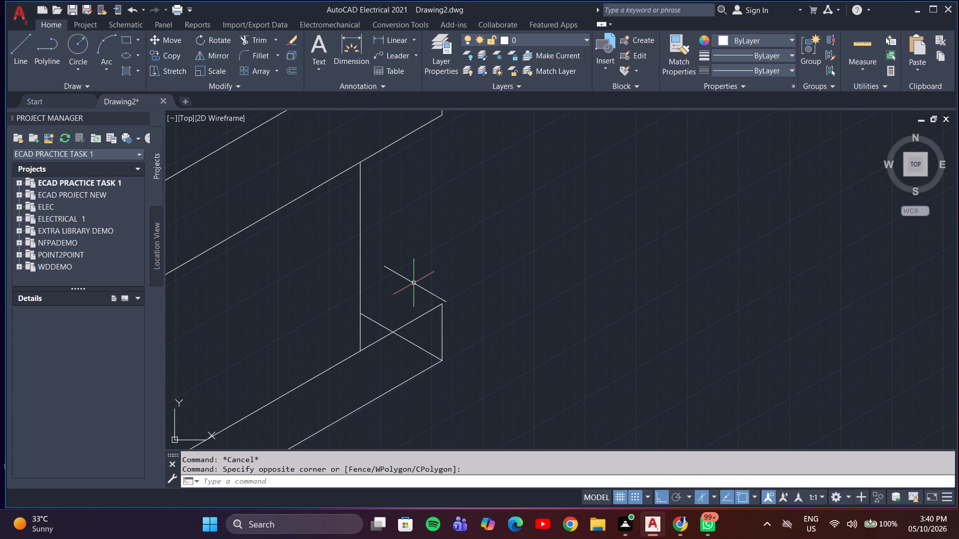
left_click(414, 283)
key("m")
key("Return")
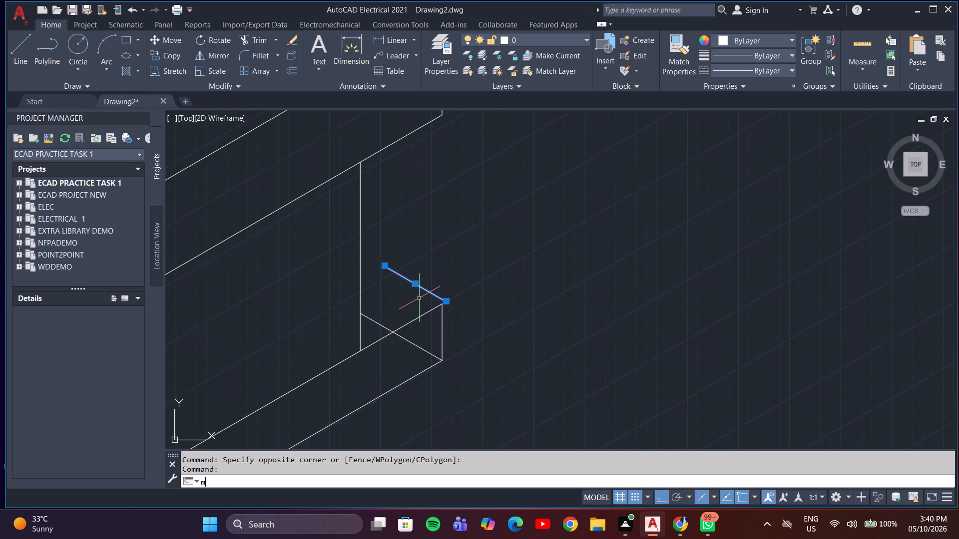
scroll(449, 301, "up", 6)
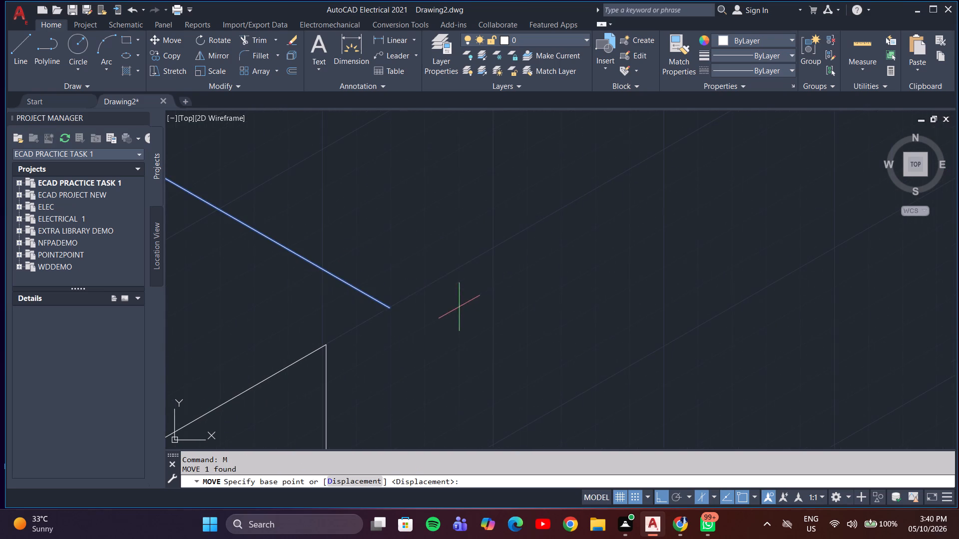
left_click(374, 313)
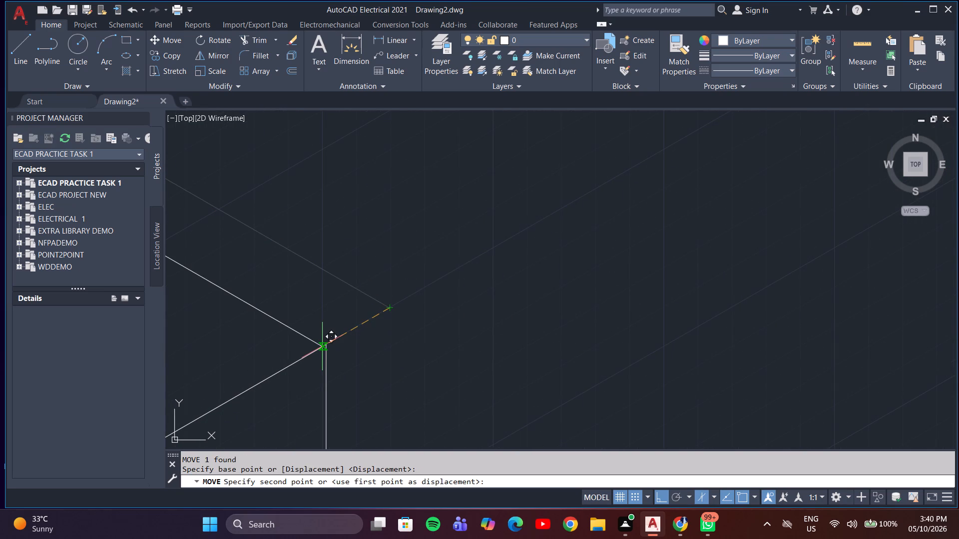
key("F9")
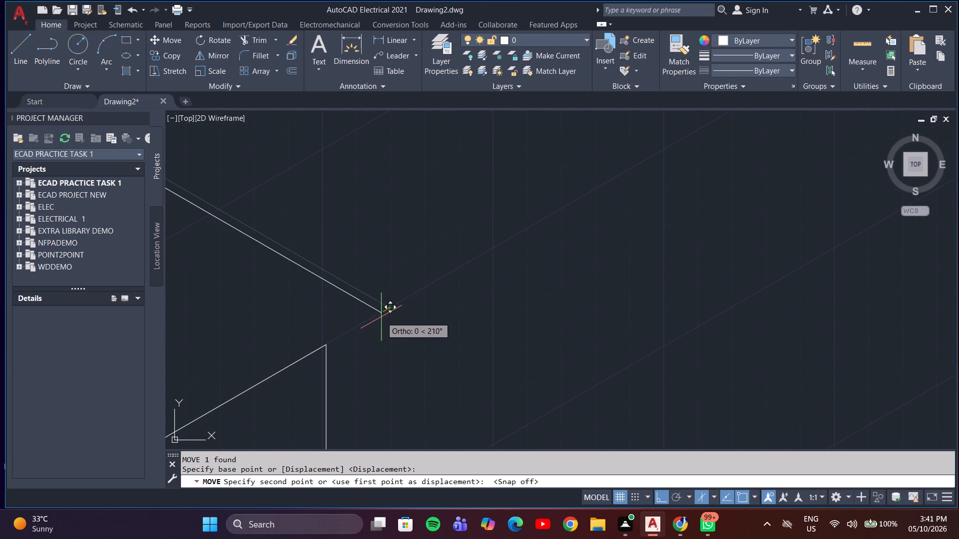
left_click(326, 346)
Draw an isometric line from the short edge's upper end to the raised body's far vertical edge.
scroll(393, 320, "down", 1)
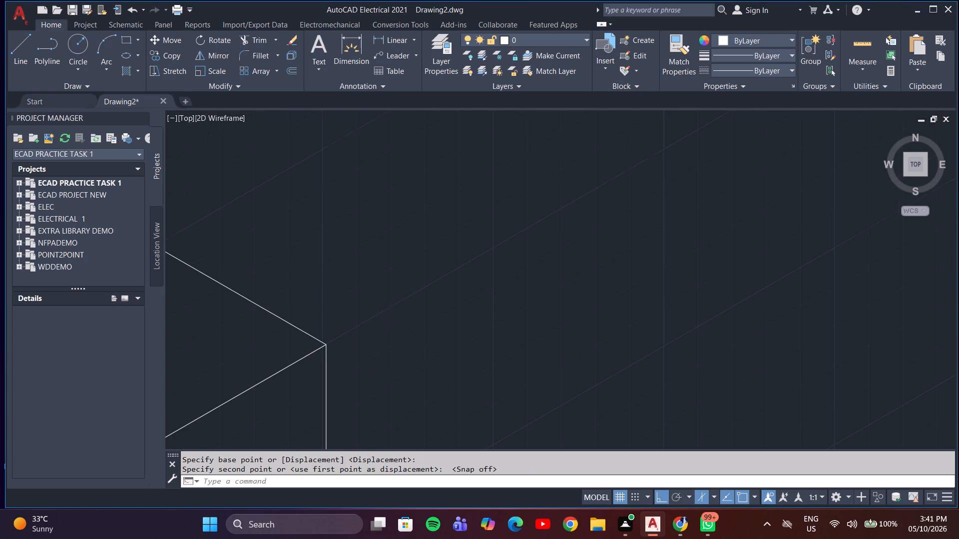
scroll(393, 320, "down", 6)
key("l")
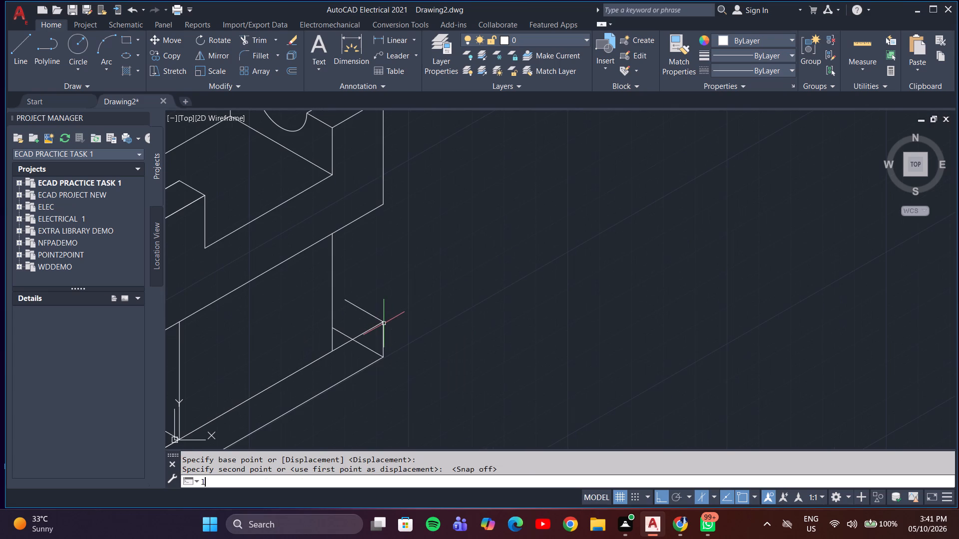
key("Return")
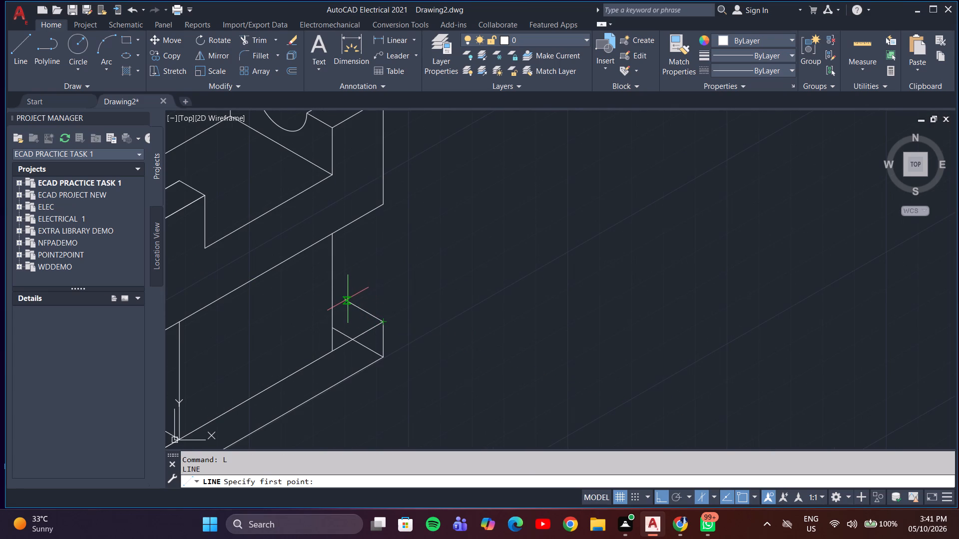
scroll(348, 300, "up", 5)
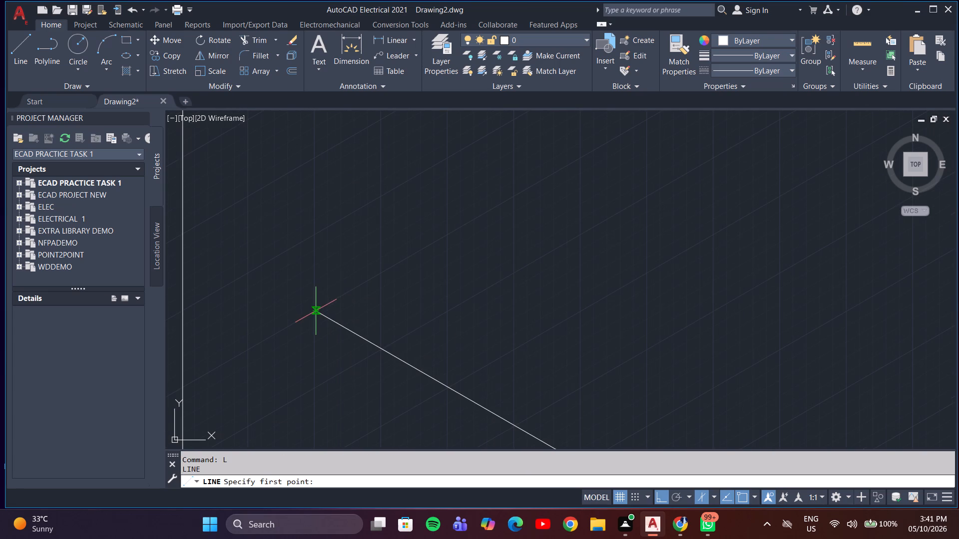
left_click(316, 310)
middle_click_drag(249, 358, 373, 287)
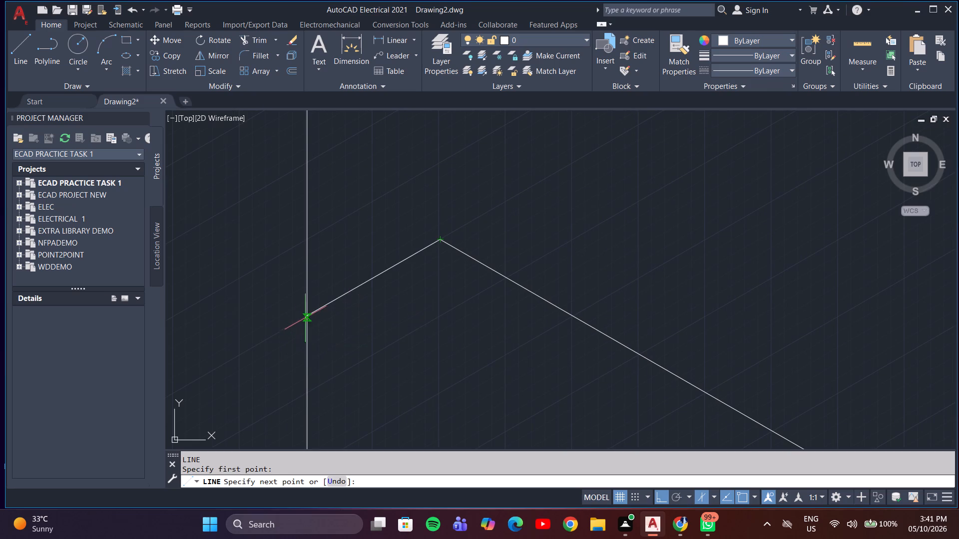
left_click(306, 317)
scroll(320, 349, "down", 5)
key("Escape")
Trim away both parts of the hidden diagonal line crossing the base's top edge at its far end.
scroll(406, 332, "down", 2)
middle_click_drag(407, 331, 539, 317)
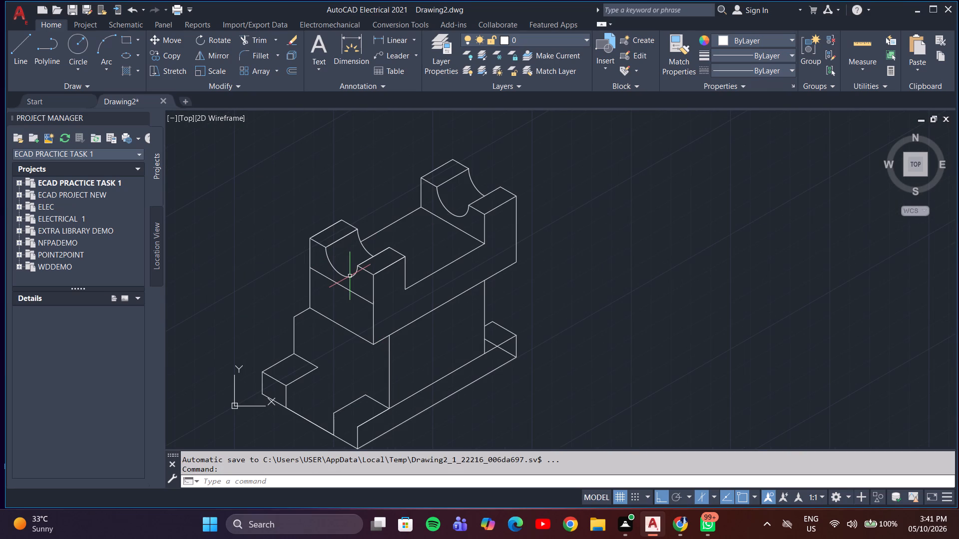
type("tr")
key("Return")
scroll(483, 348, "up", 3)
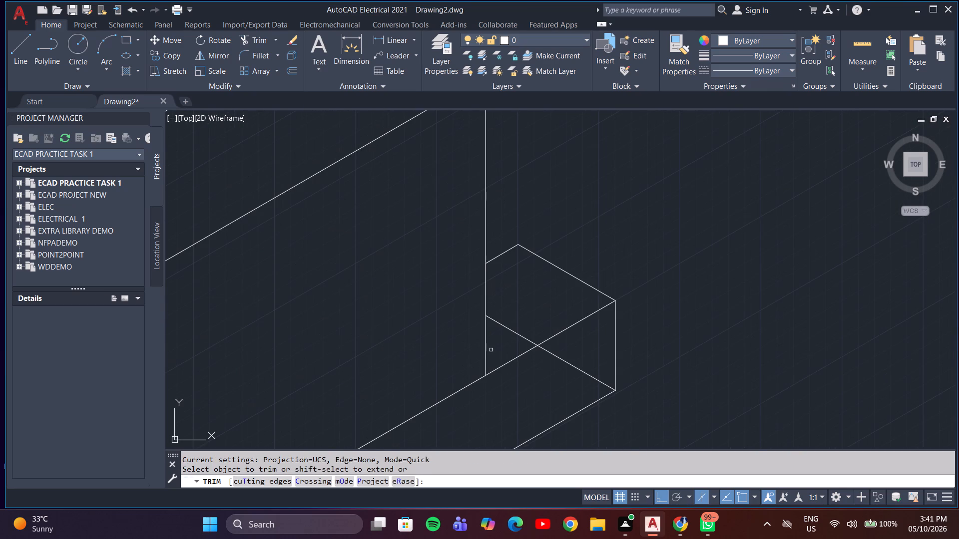
left_click(519, 336)
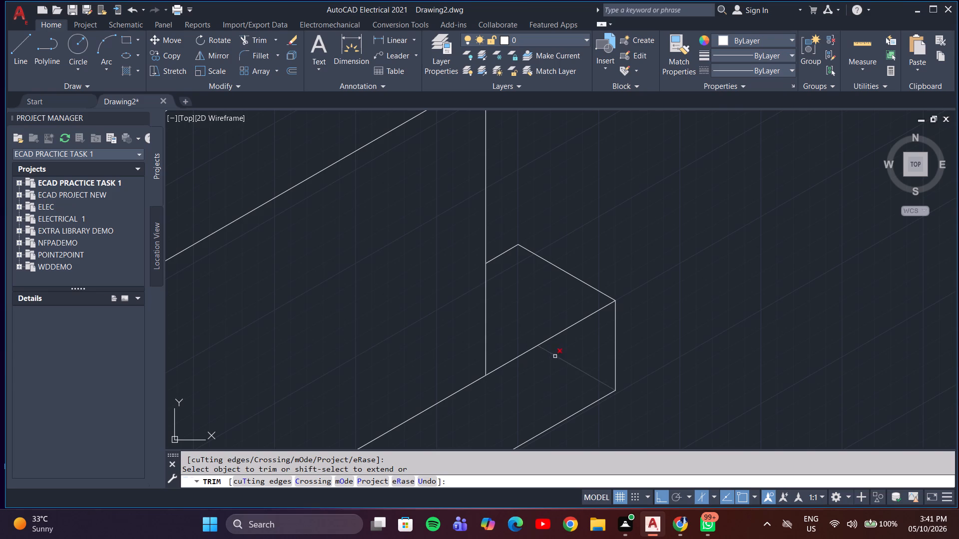
left_click(560, 354)
left_click_drag(589, 350, 582, 356)
left_click(535, 388)
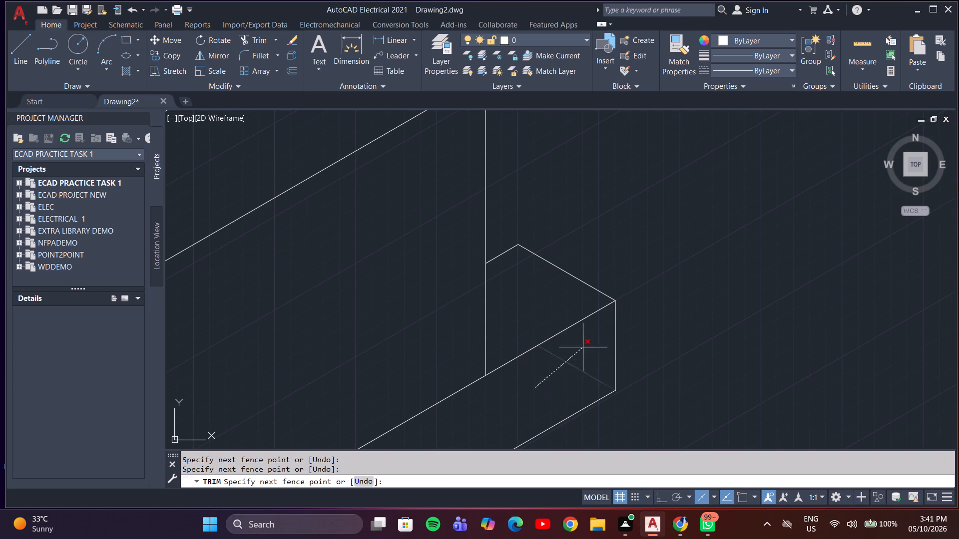
left_click(583, 347)
Trim away the base's front bottom edge between the two front corner blocks.
scroll(577, 350, "down", 4)
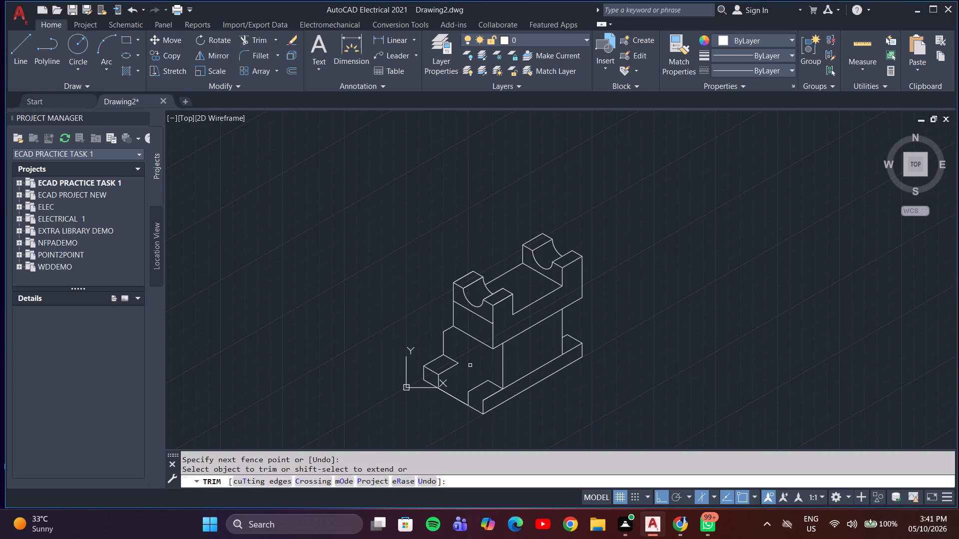
left_click(456, 384)
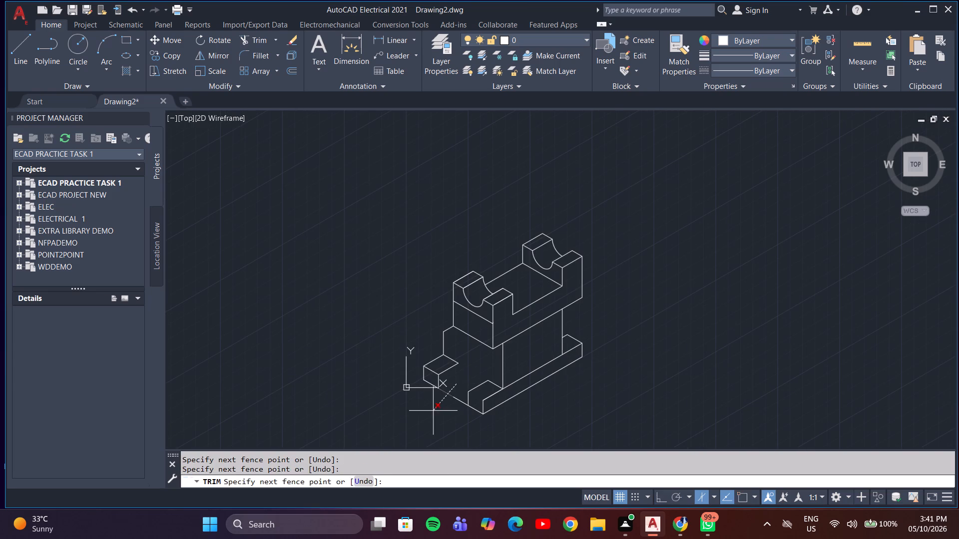
left_click(433, 411)
left_click(458, 398)
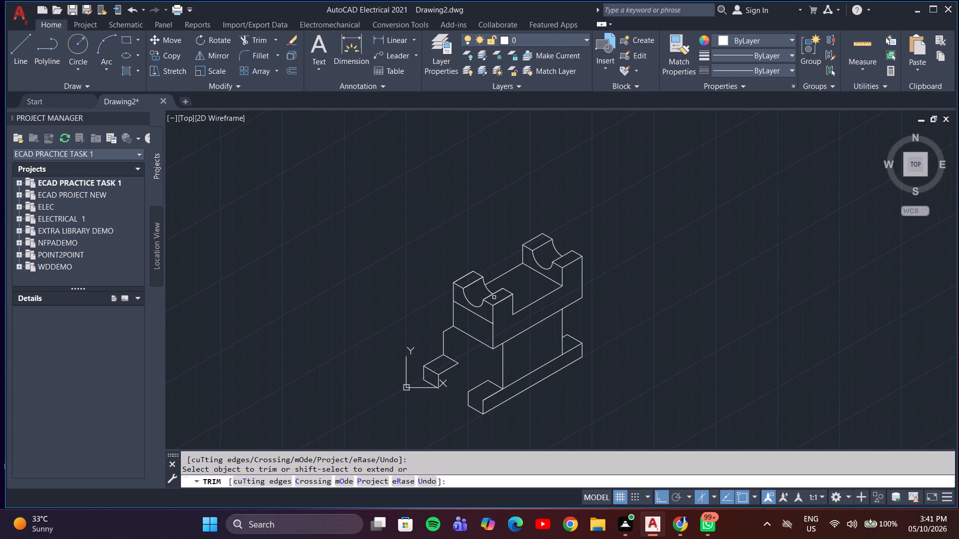
key("Escape")
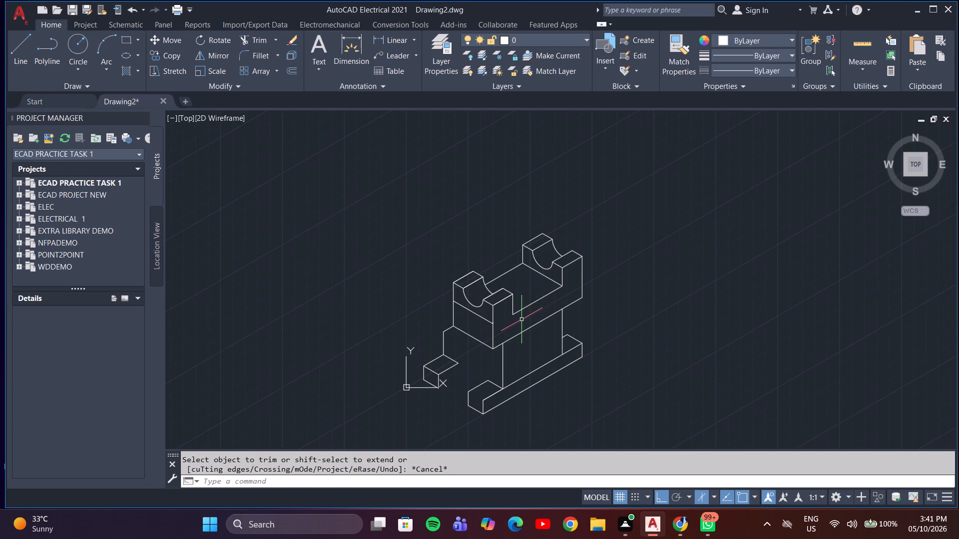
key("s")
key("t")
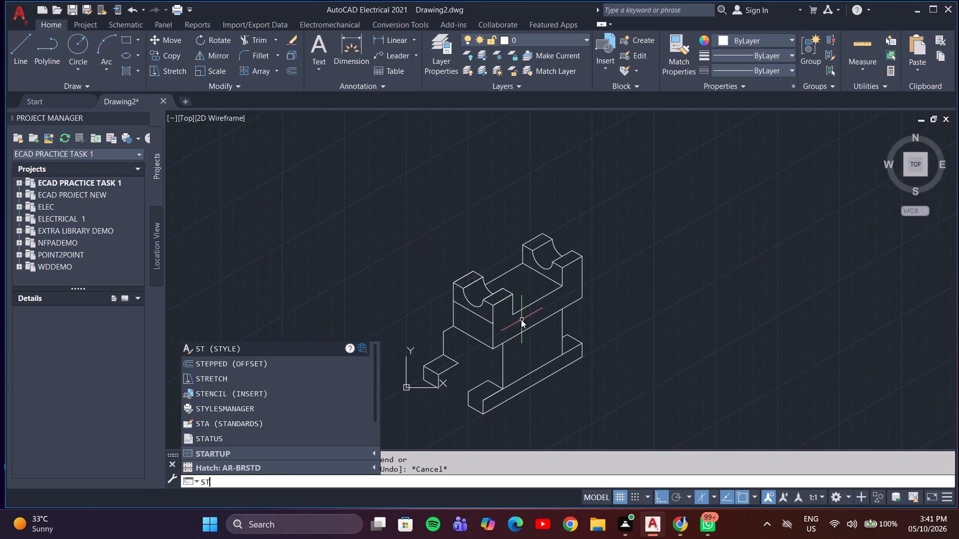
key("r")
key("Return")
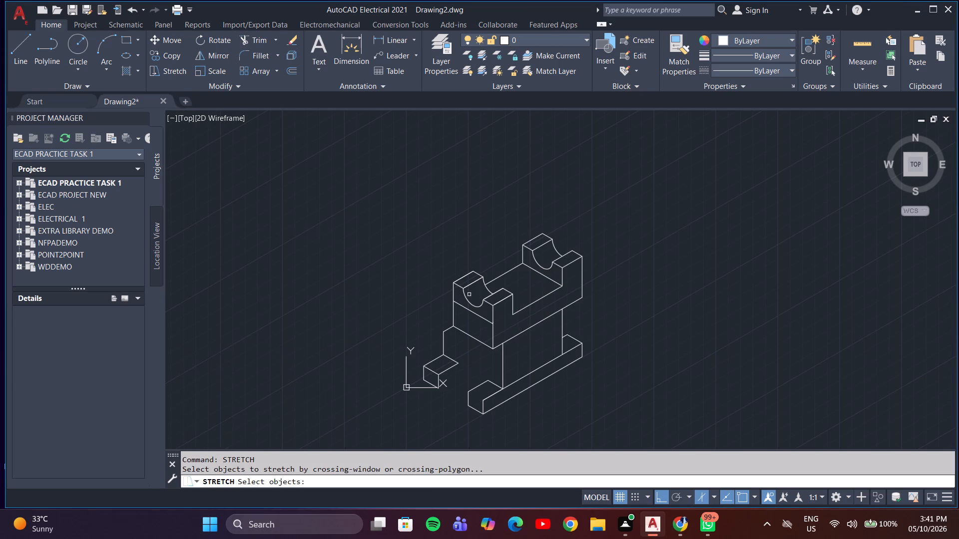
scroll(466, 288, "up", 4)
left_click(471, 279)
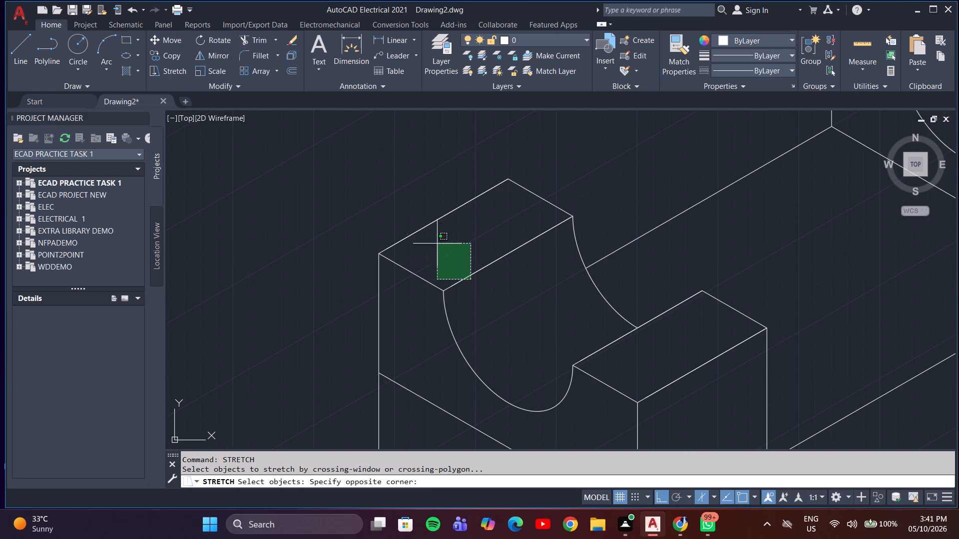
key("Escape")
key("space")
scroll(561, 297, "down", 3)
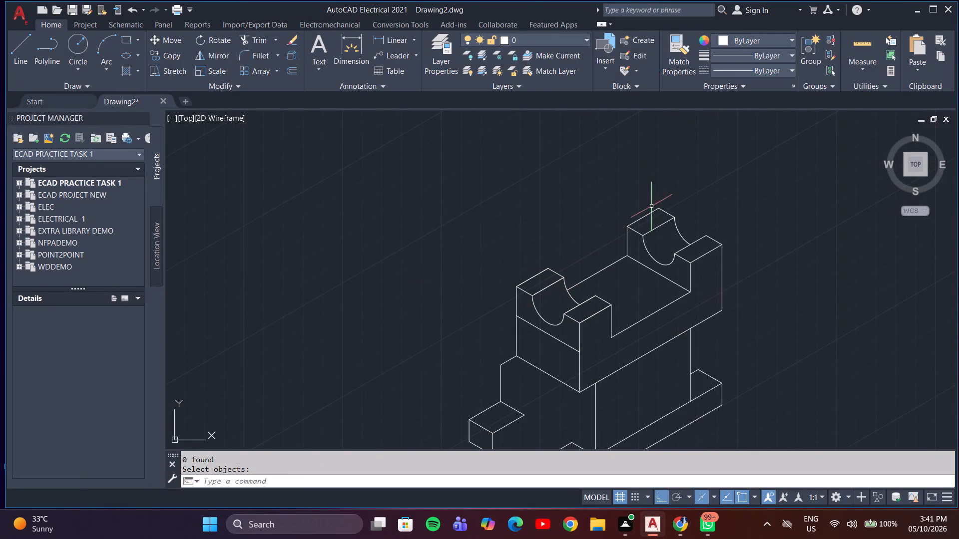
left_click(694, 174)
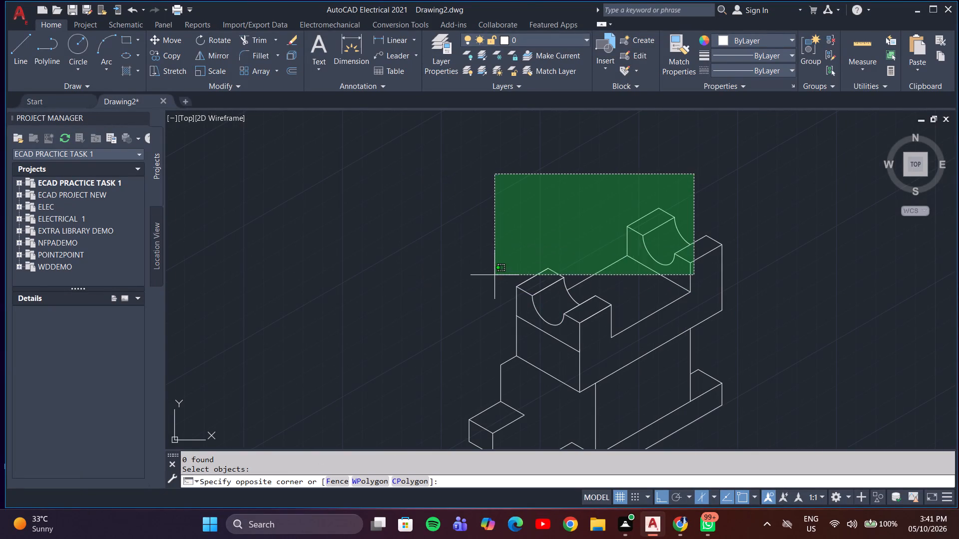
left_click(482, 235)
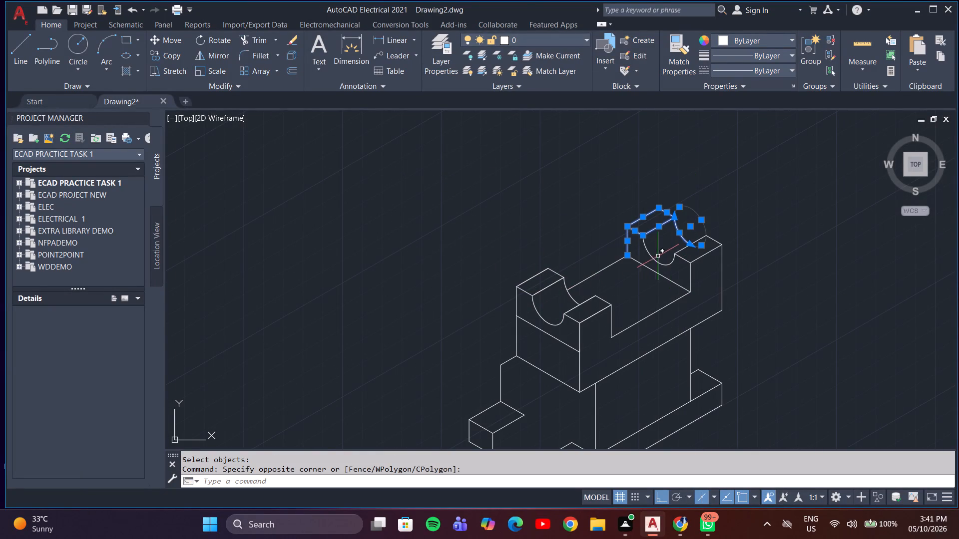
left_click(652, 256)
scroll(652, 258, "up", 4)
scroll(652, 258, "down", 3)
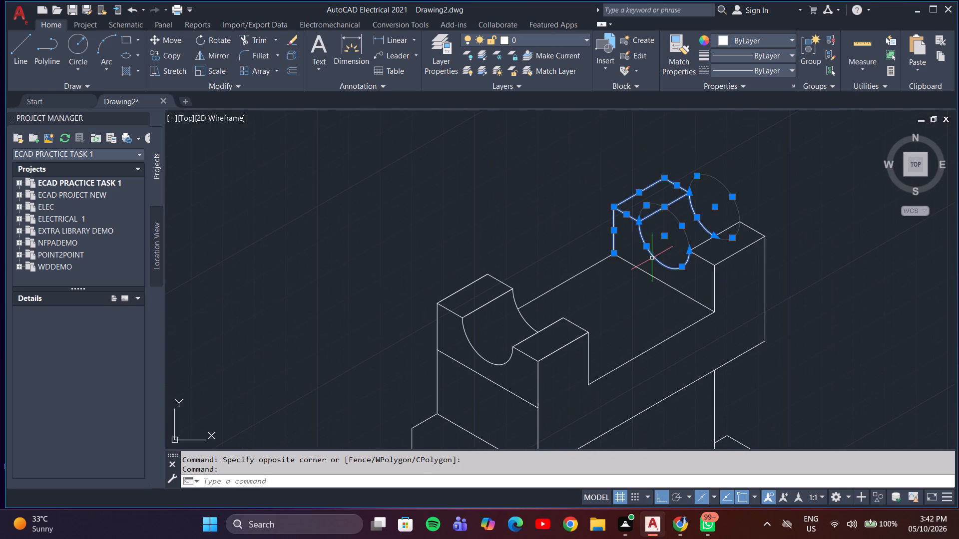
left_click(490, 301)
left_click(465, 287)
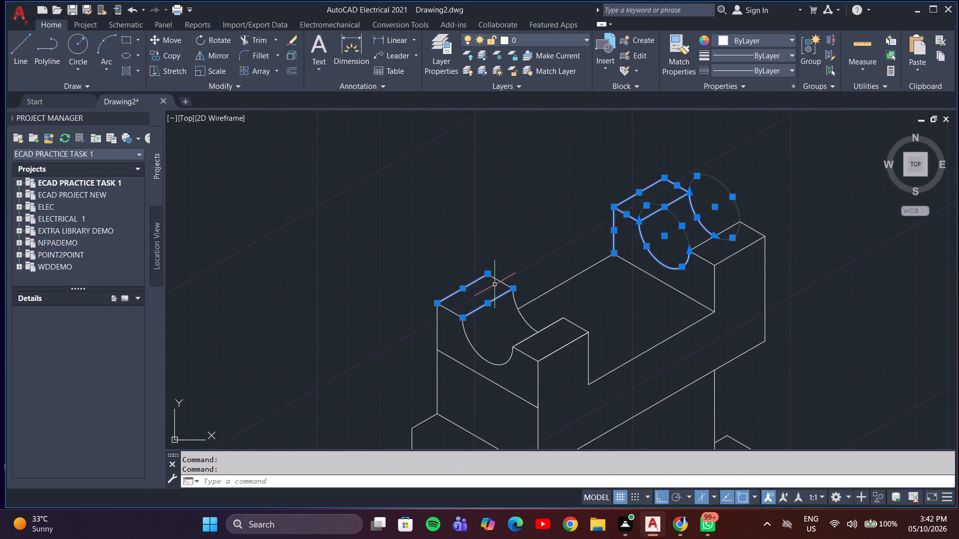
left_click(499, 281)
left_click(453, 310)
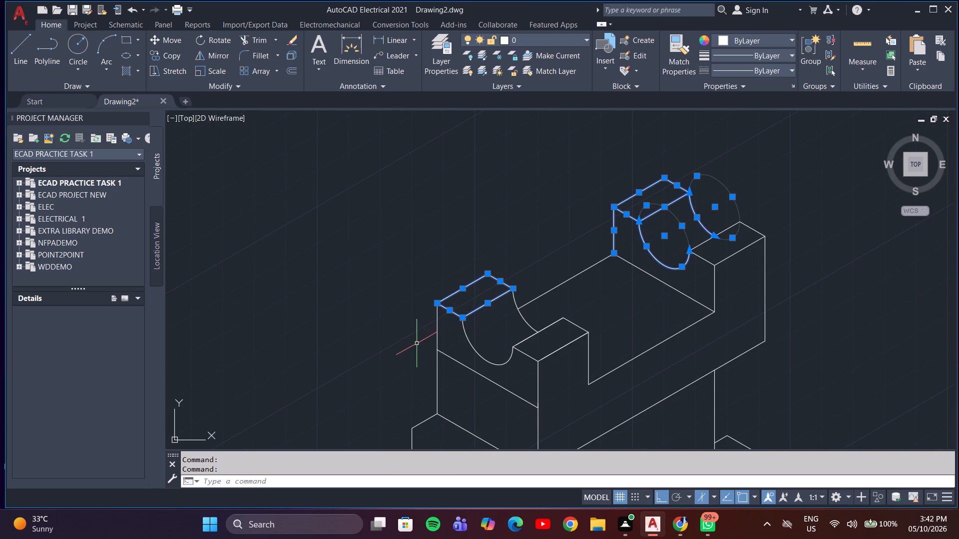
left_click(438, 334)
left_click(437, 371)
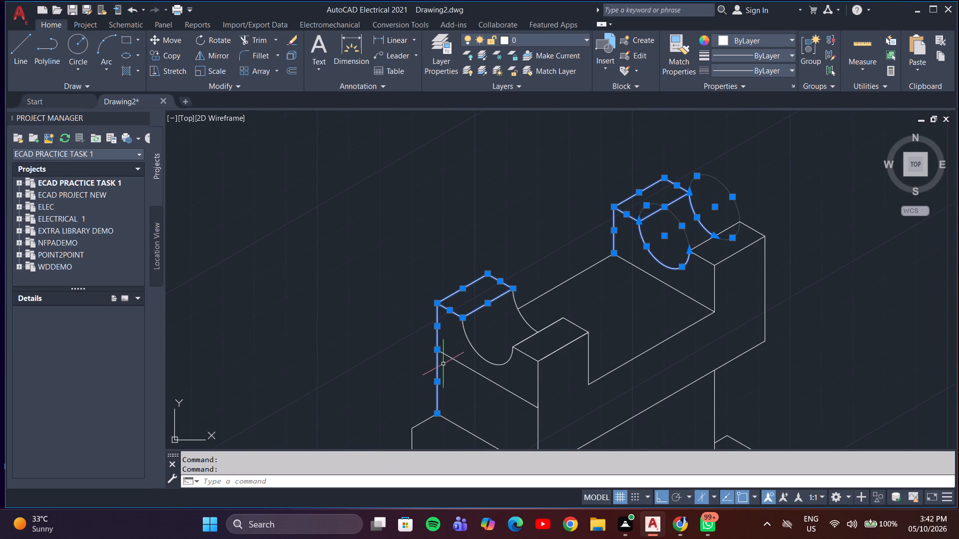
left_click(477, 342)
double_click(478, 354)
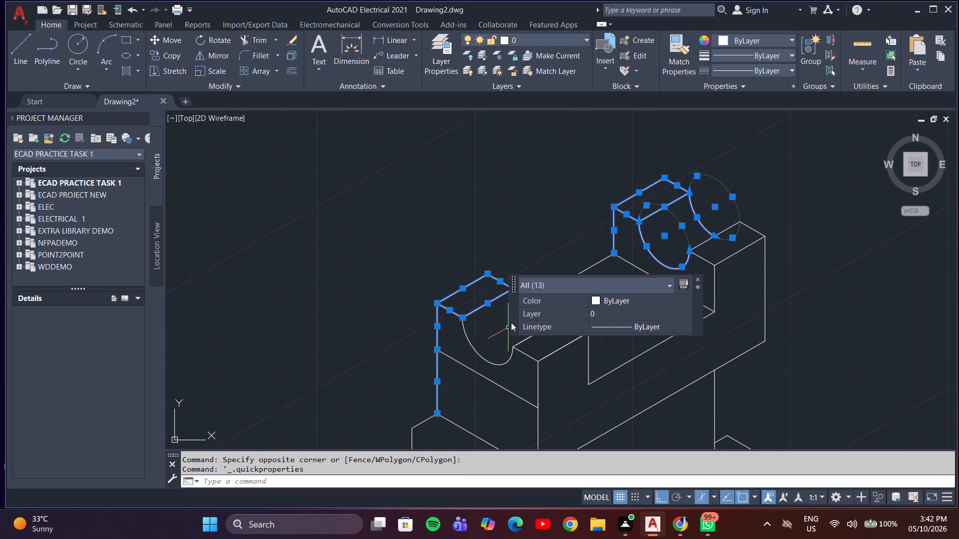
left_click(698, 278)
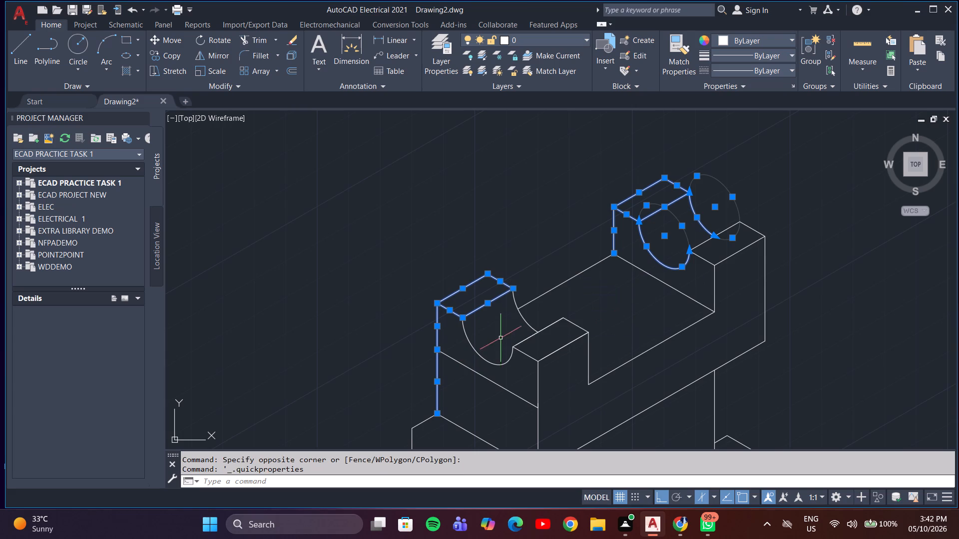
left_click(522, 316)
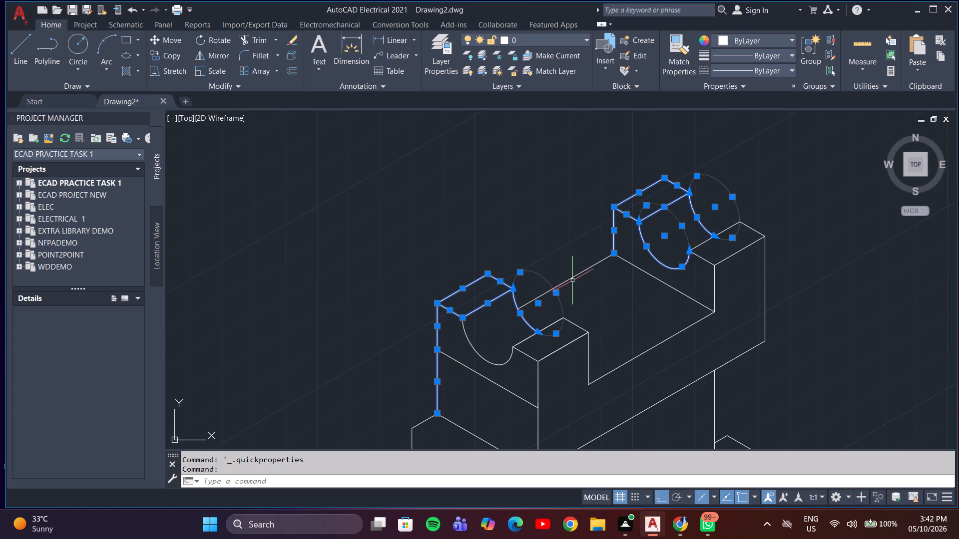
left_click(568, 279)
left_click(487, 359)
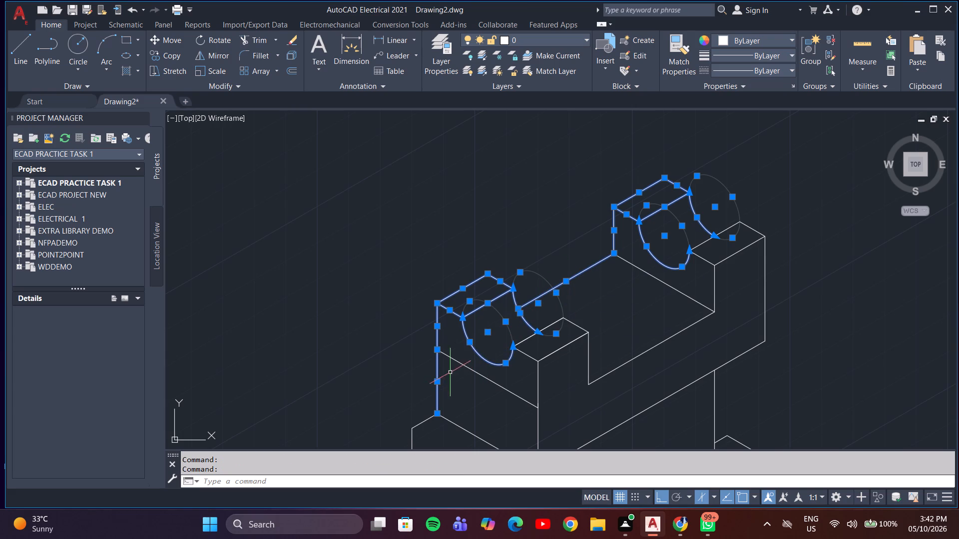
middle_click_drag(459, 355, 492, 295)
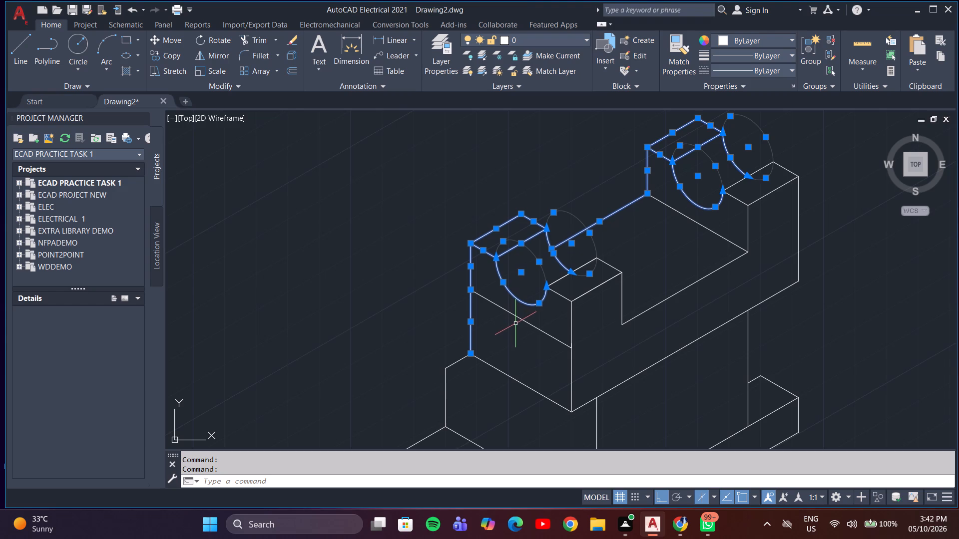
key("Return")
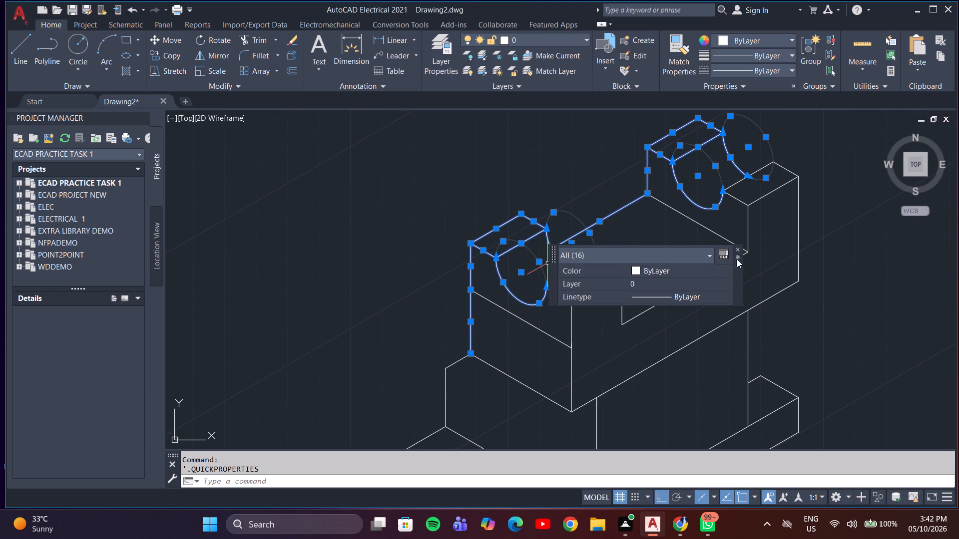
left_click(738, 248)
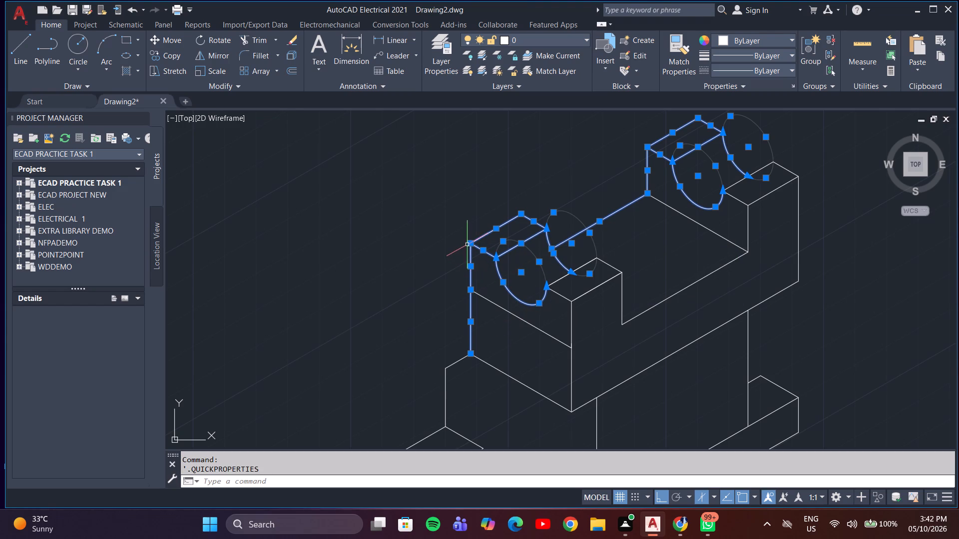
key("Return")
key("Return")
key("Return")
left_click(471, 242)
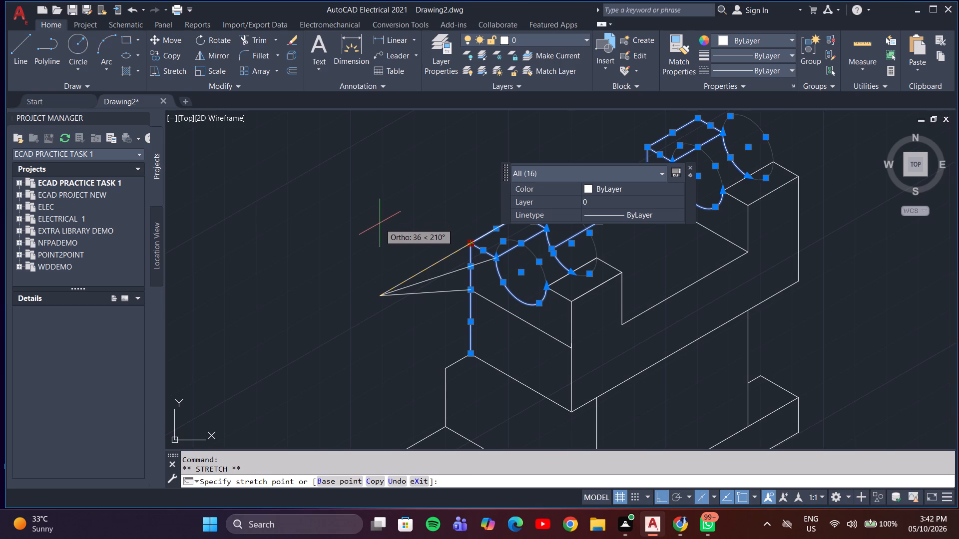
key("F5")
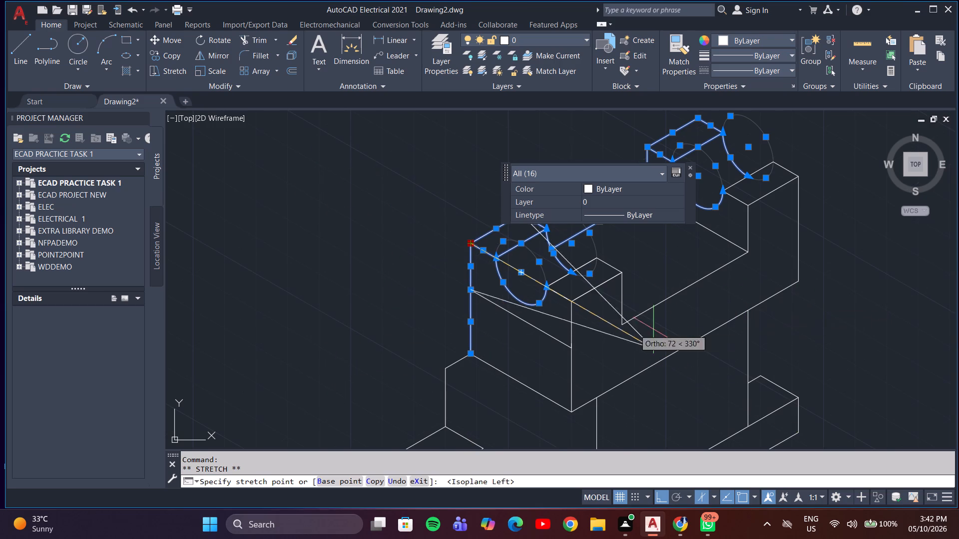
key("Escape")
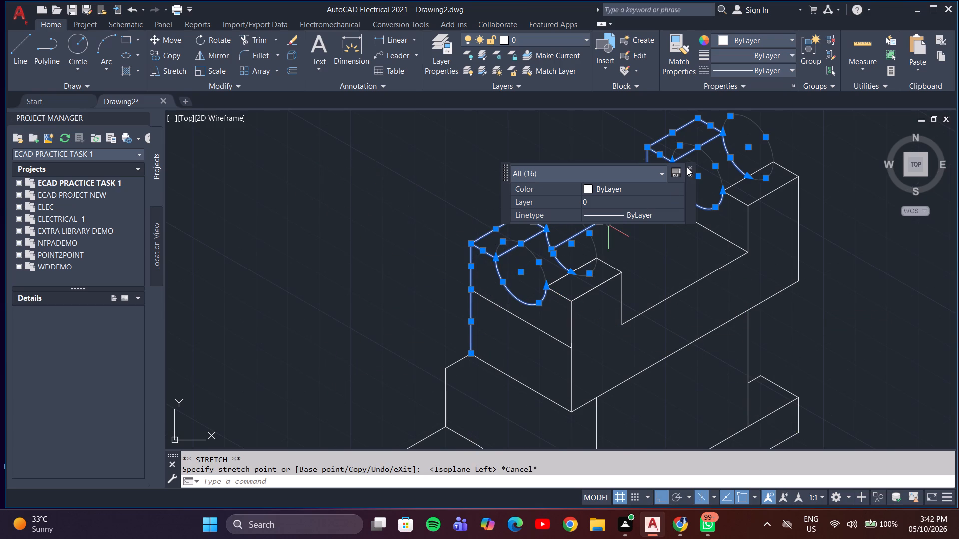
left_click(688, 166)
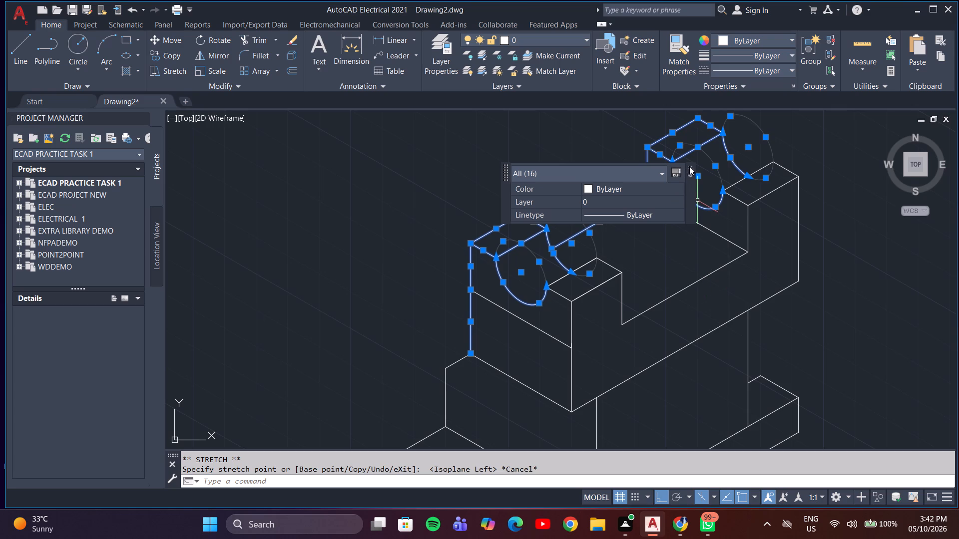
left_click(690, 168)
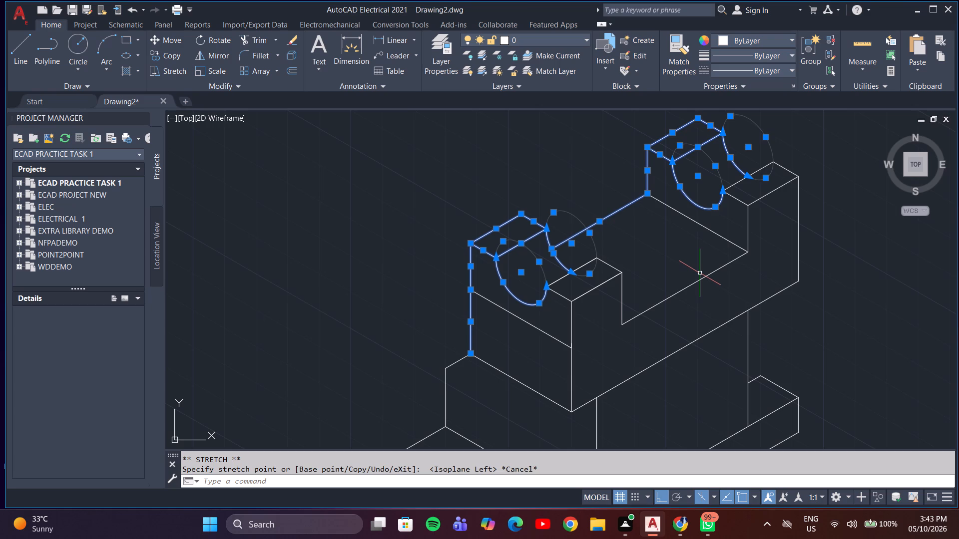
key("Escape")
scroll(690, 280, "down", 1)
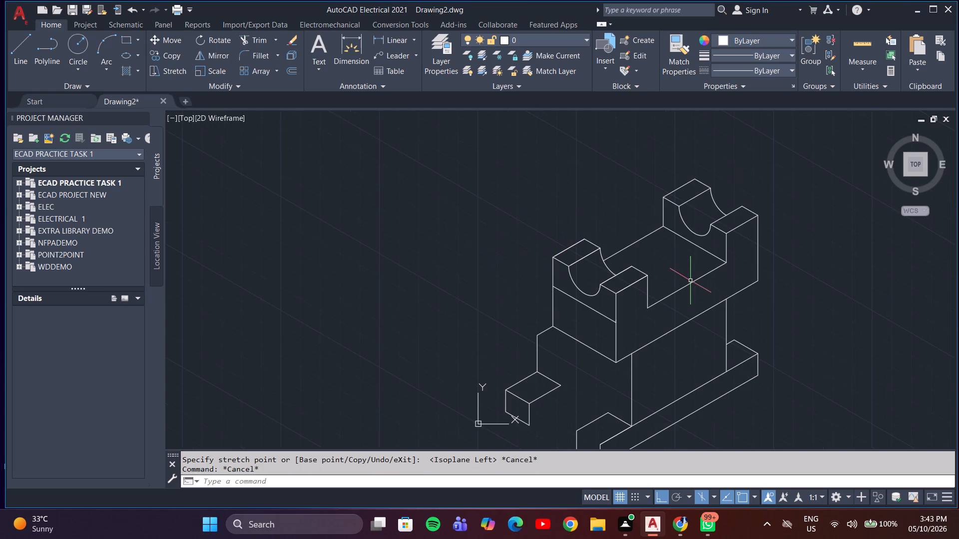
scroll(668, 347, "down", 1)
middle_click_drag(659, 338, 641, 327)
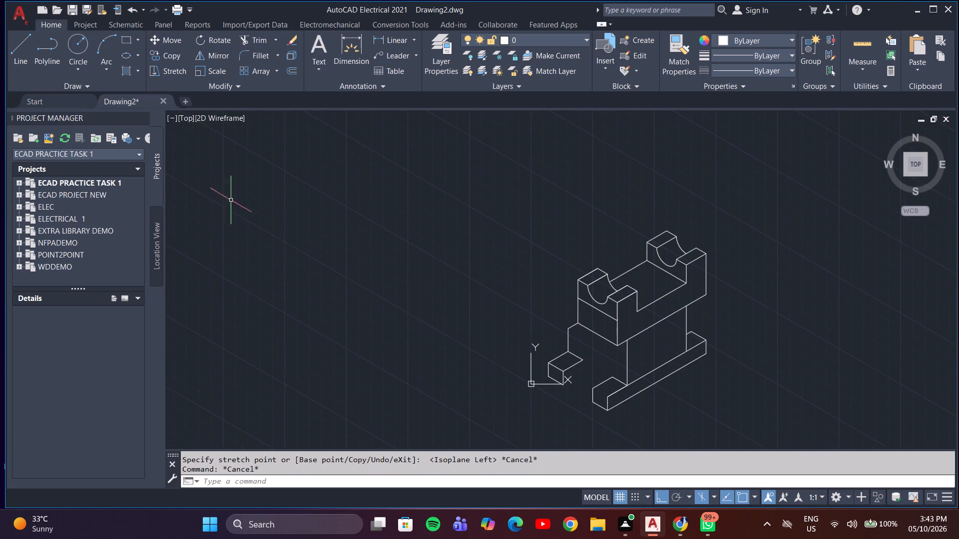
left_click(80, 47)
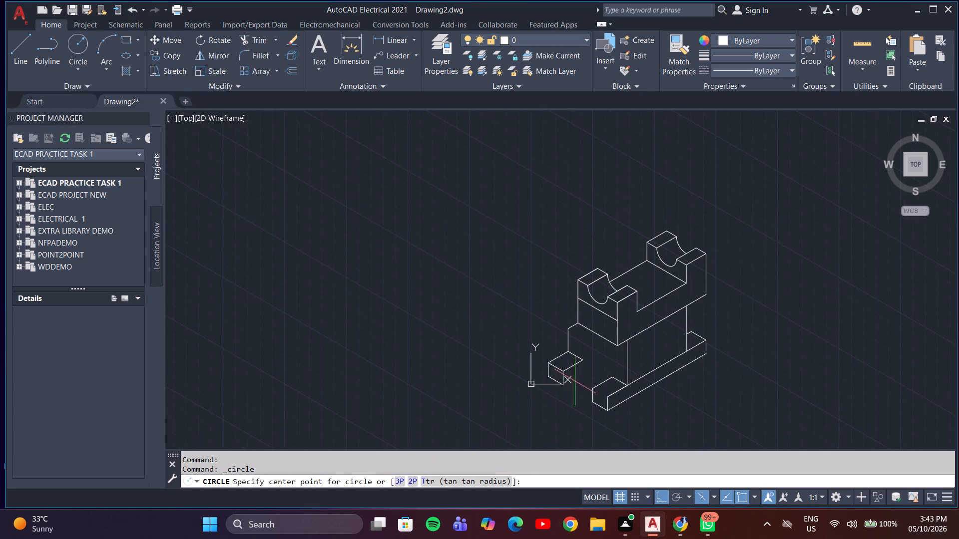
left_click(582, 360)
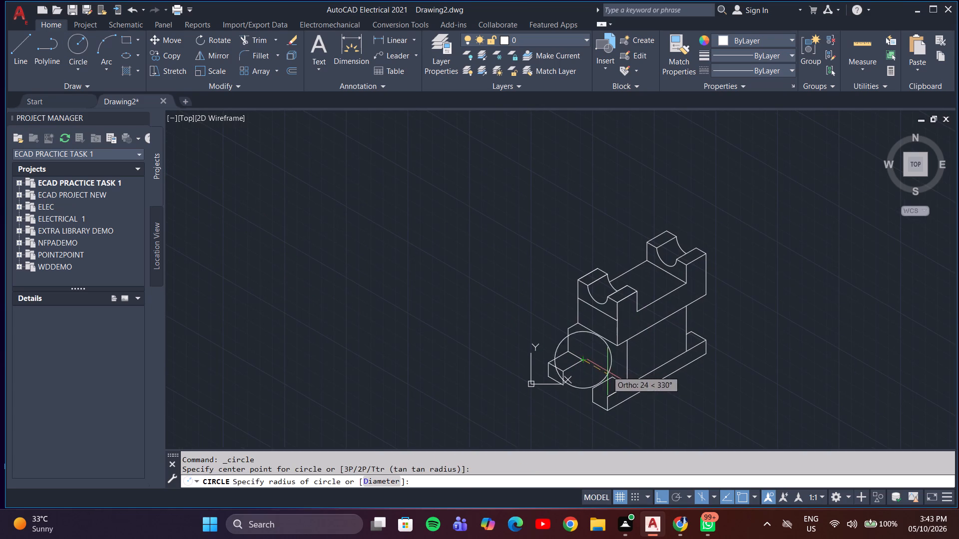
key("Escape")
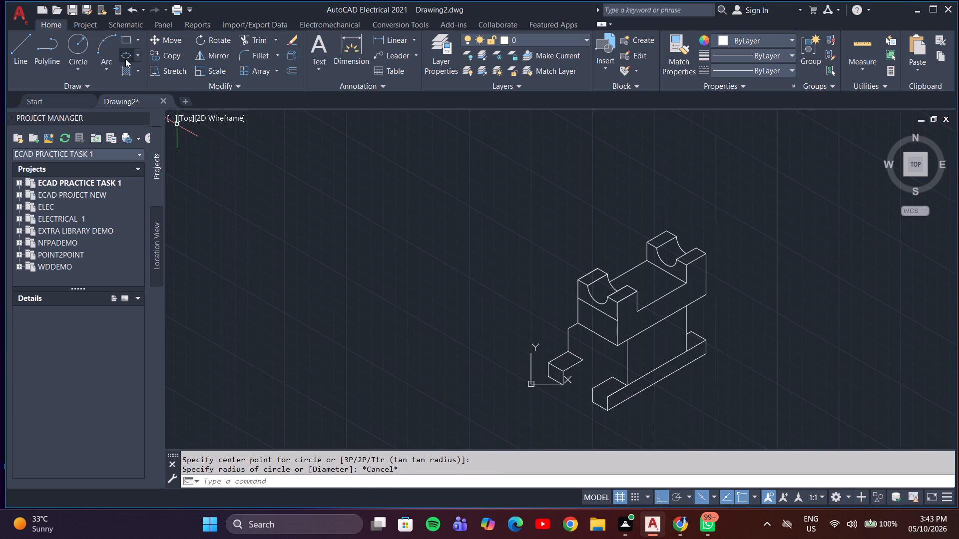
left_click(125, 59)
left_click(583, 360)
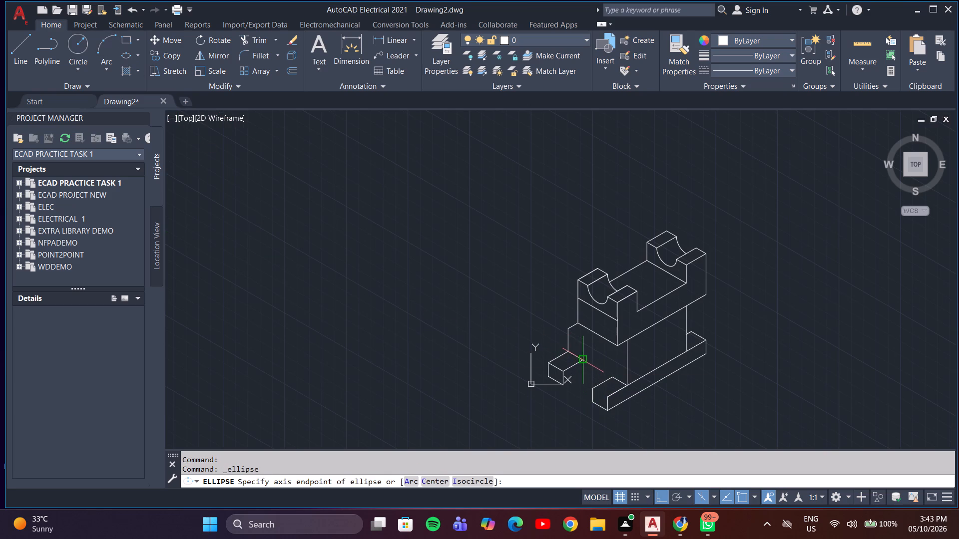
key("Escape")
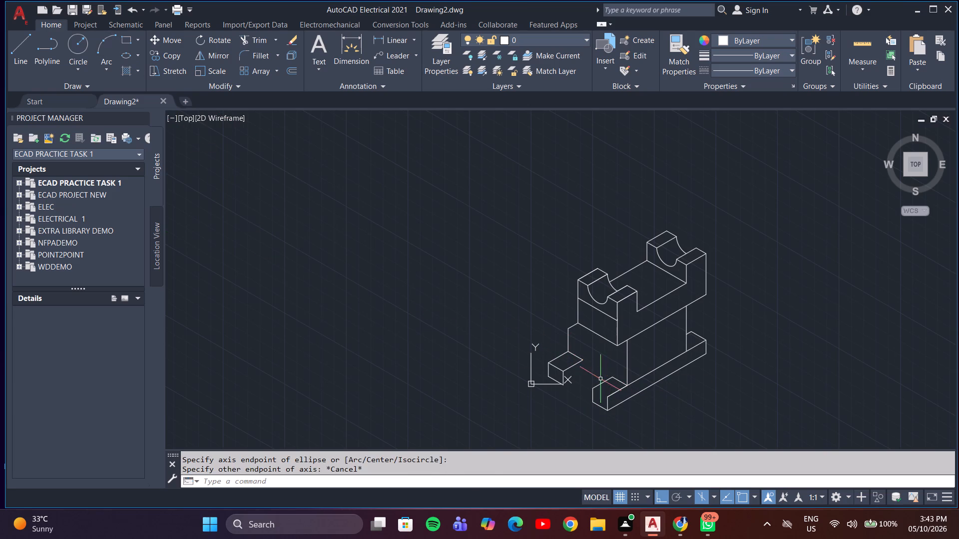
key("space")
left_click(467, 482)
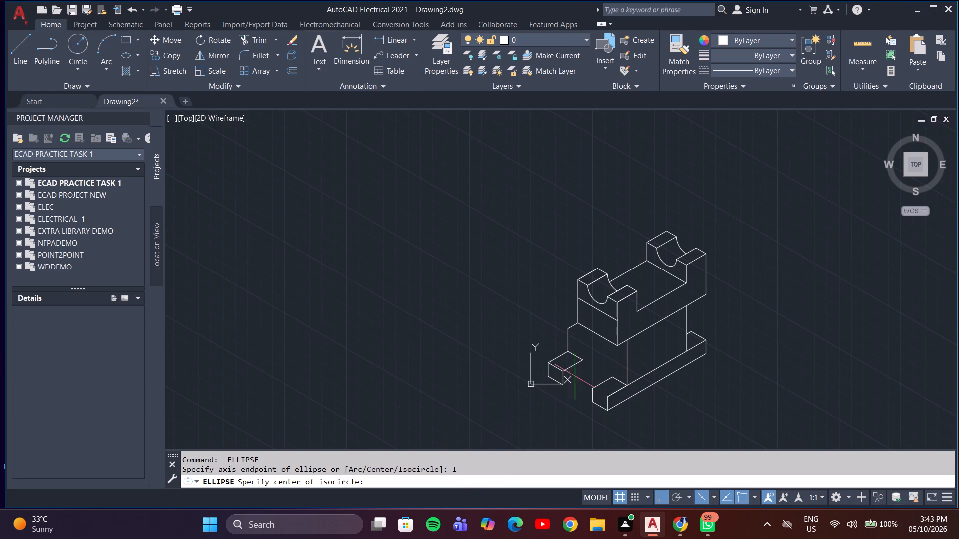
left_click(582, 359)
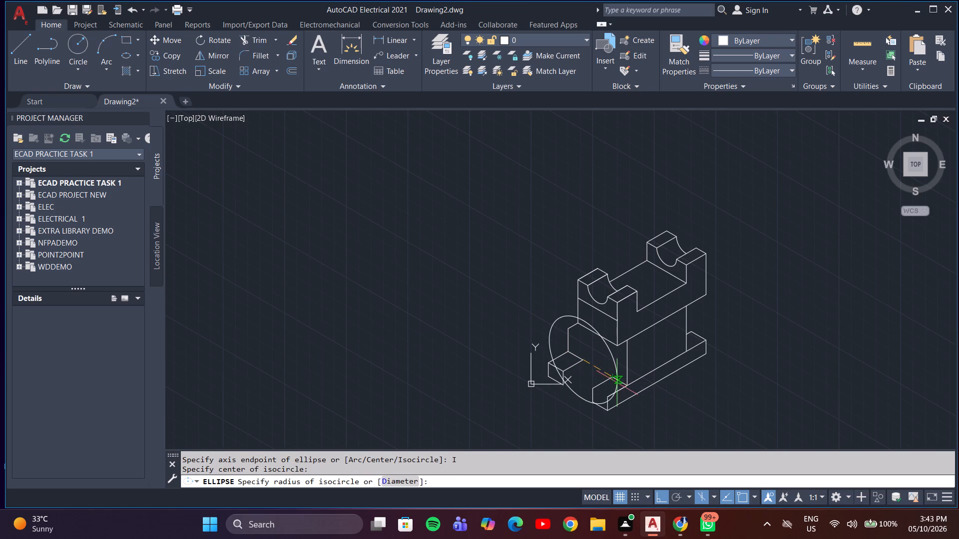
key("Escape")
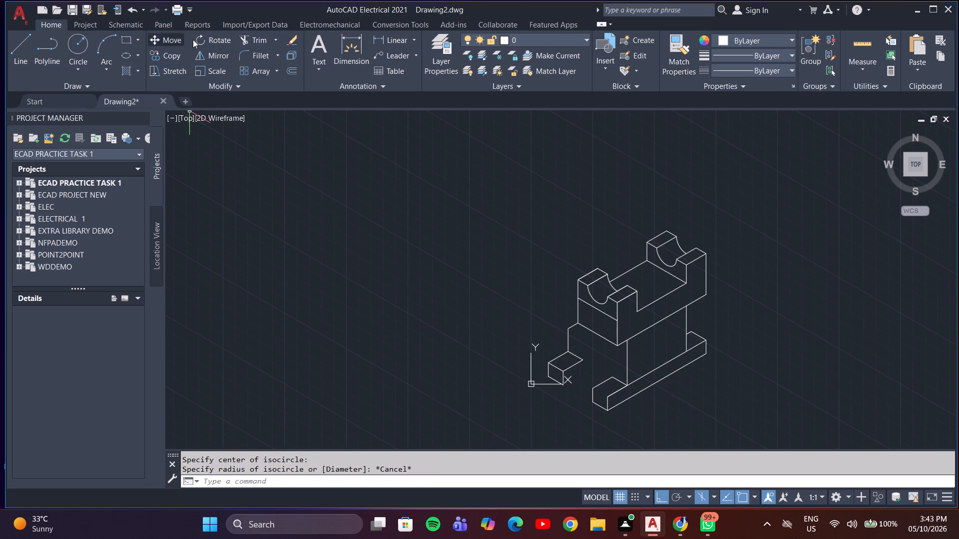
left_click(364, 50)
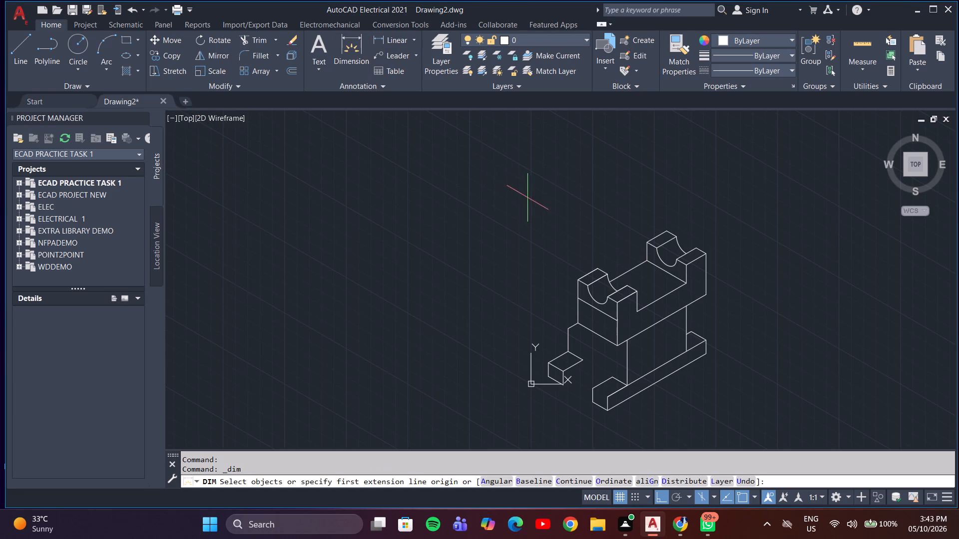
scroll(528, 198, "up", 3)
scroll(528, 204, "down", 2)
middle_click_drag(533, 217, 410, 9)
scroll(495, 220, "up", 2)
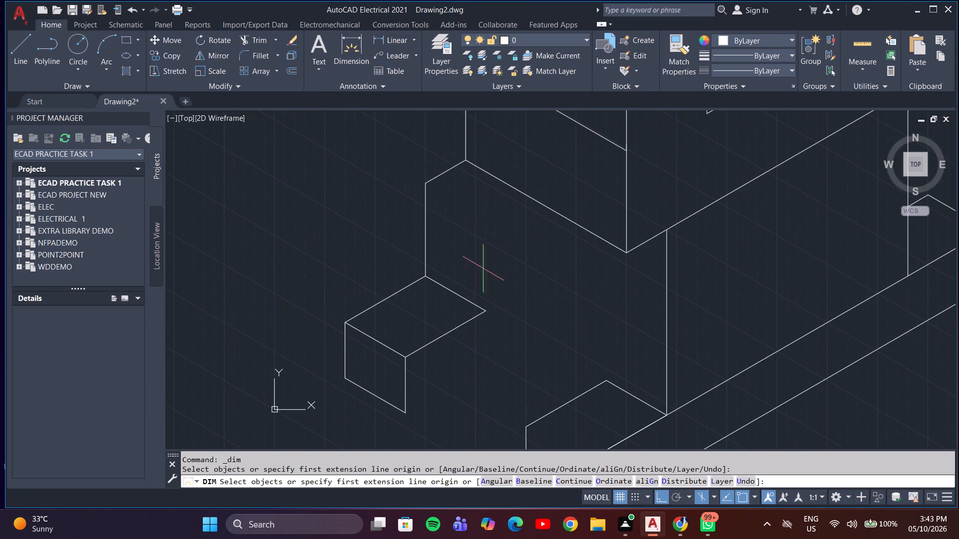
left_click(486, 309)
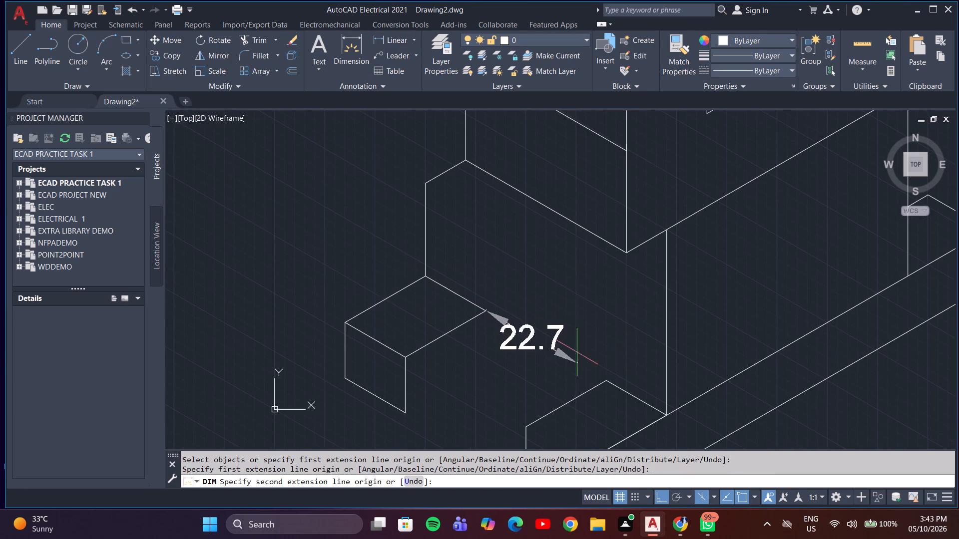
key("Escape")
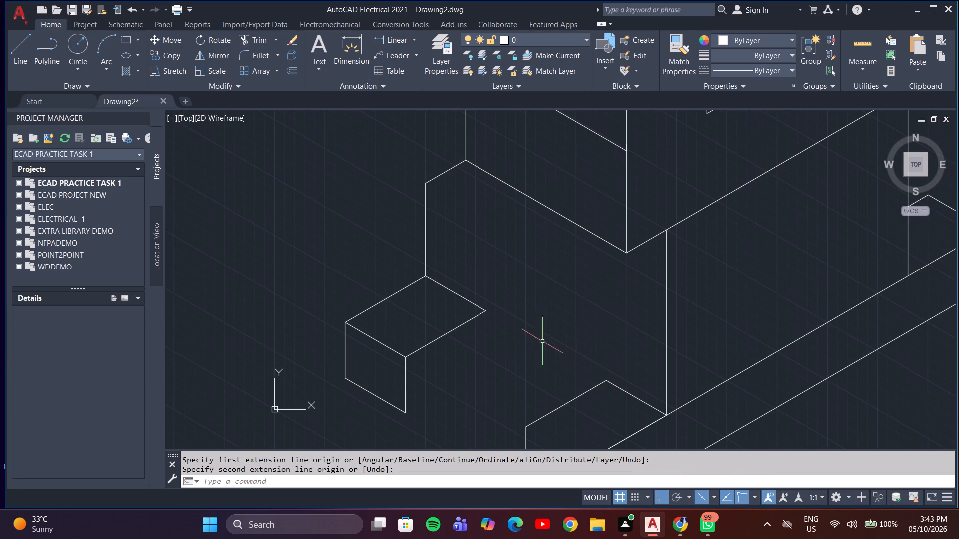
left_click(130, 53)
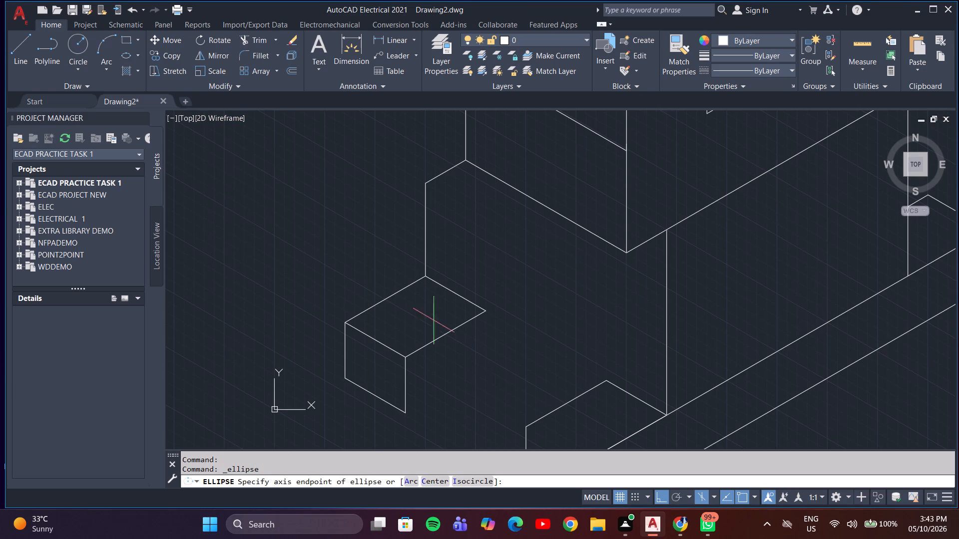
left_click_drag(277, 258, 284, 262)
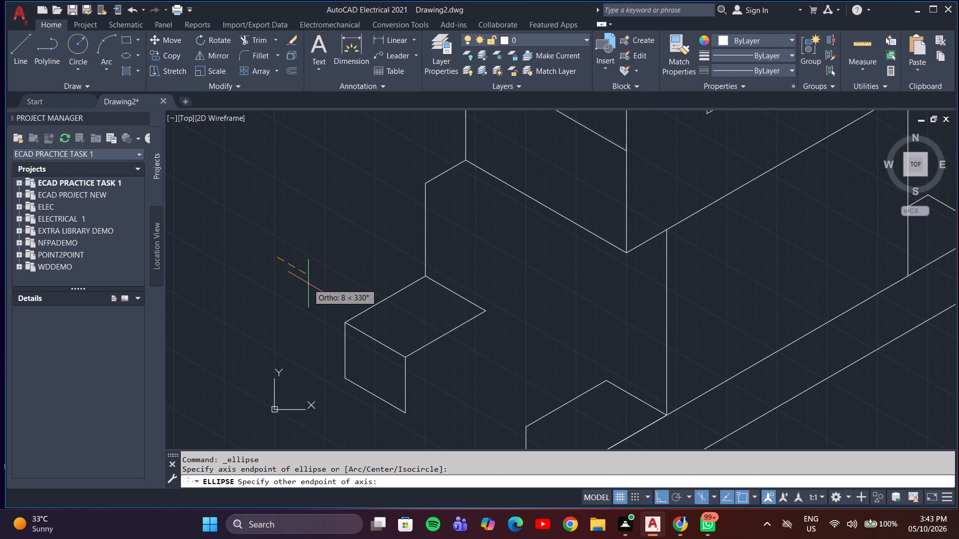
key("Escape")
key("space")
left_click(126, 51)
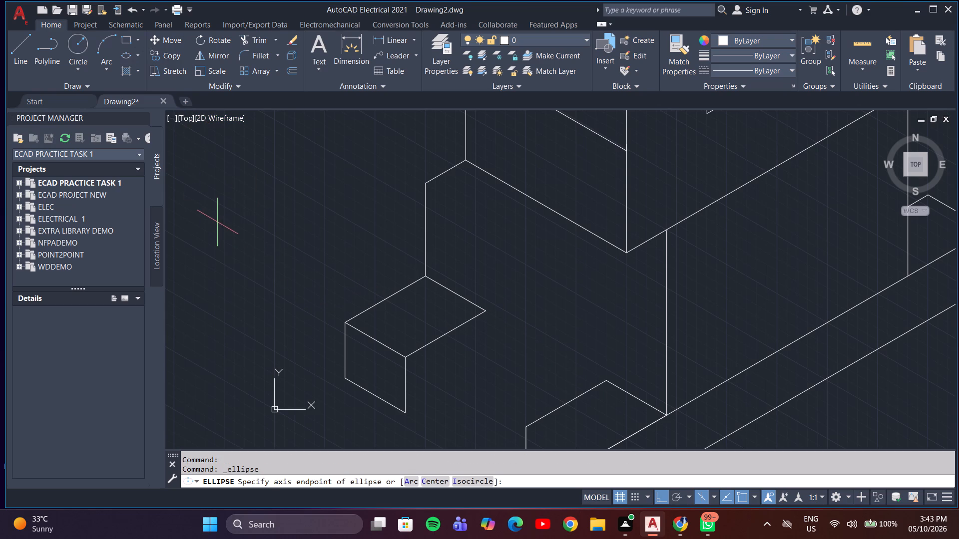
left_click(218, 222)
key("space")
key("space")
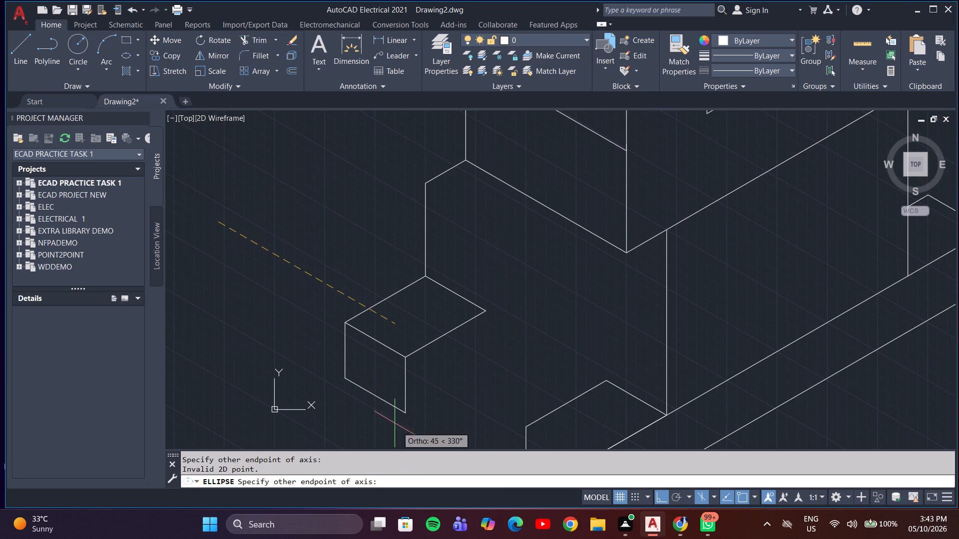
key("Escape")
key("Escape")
Draw an isocircle of radius 15 mm in the empty area beside the base's front corner block.
key("space")
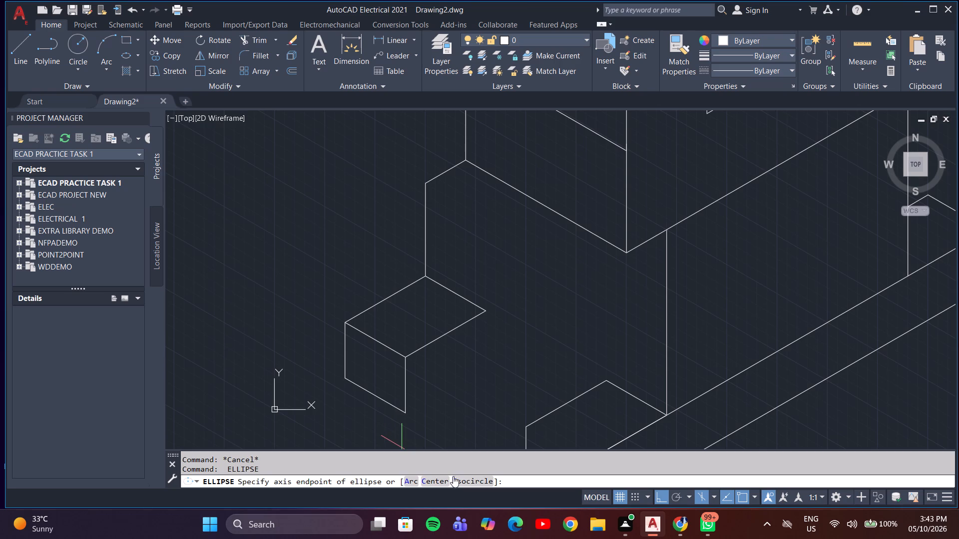
left_click(456, 481)
left_click(240, 253)
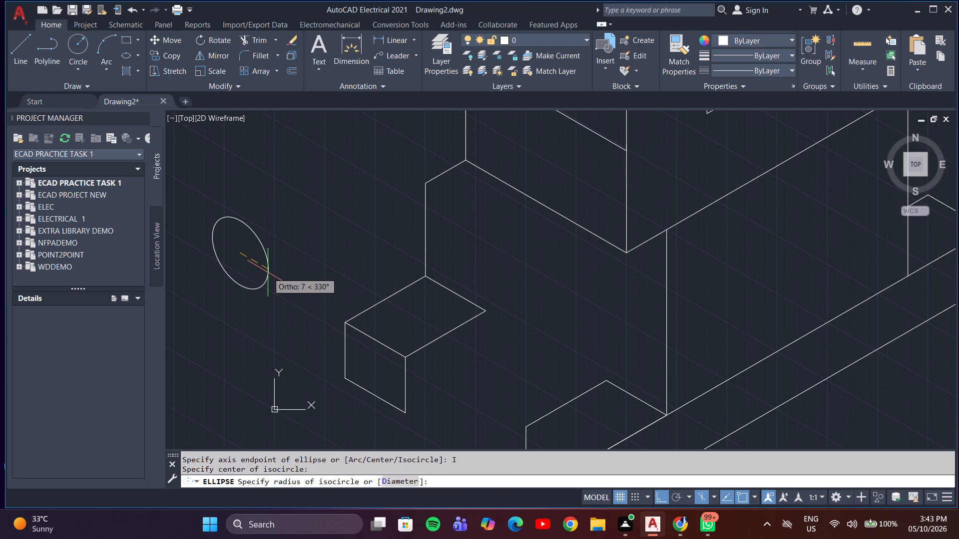
type("15")
key("Return")
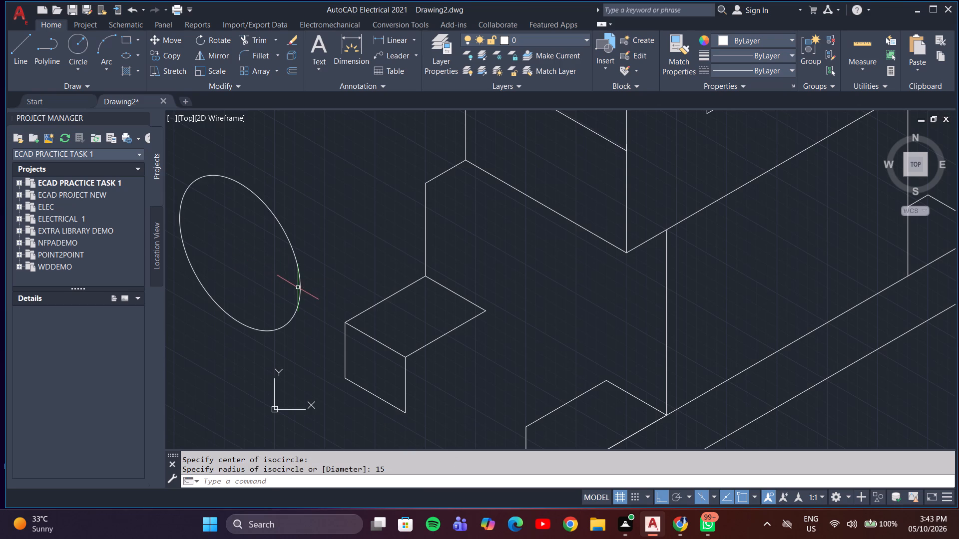
Turn Ortho off and move the isocircle by its centre to the gap between the two front corner blocks.
left_click(300, 292)
key("m")
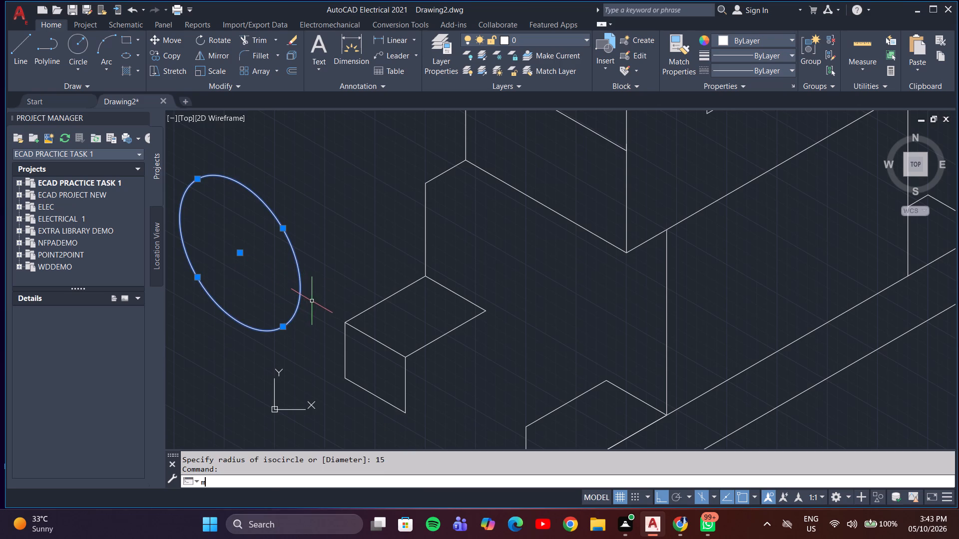
key("Return")
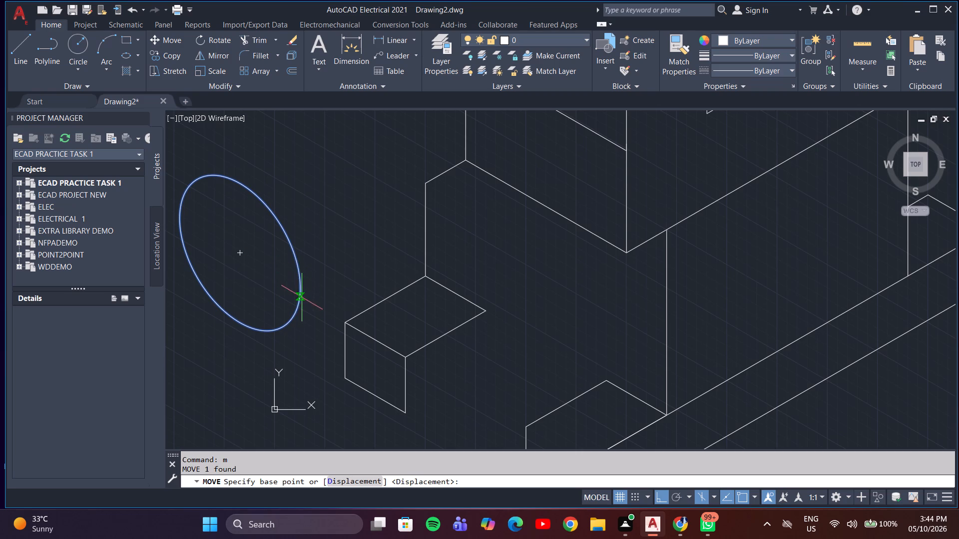
left_click(243, 252)
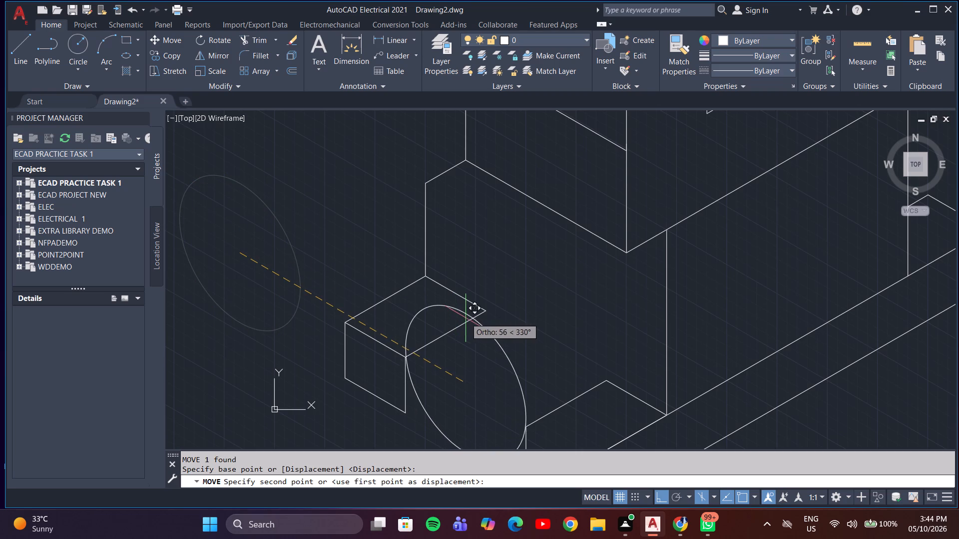
key("F8")
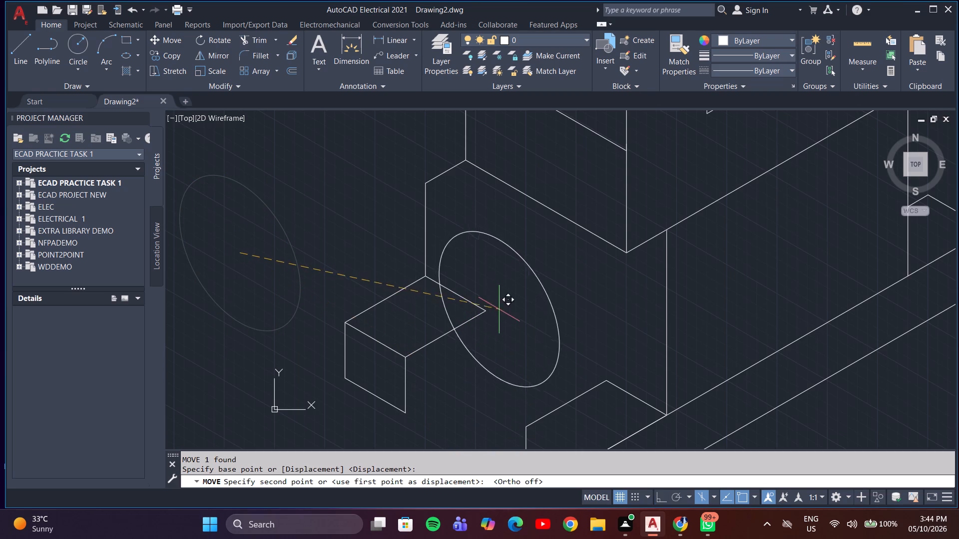
left_click(543, 324)
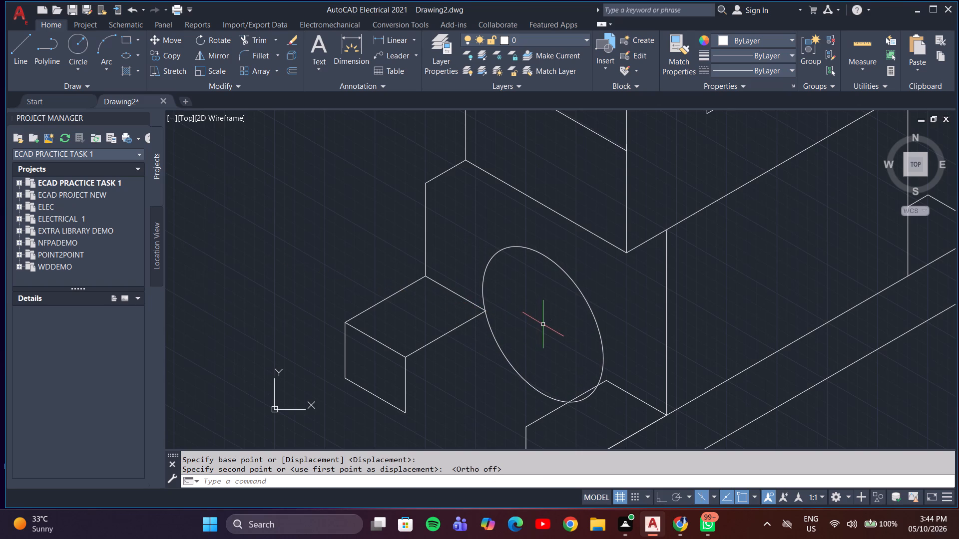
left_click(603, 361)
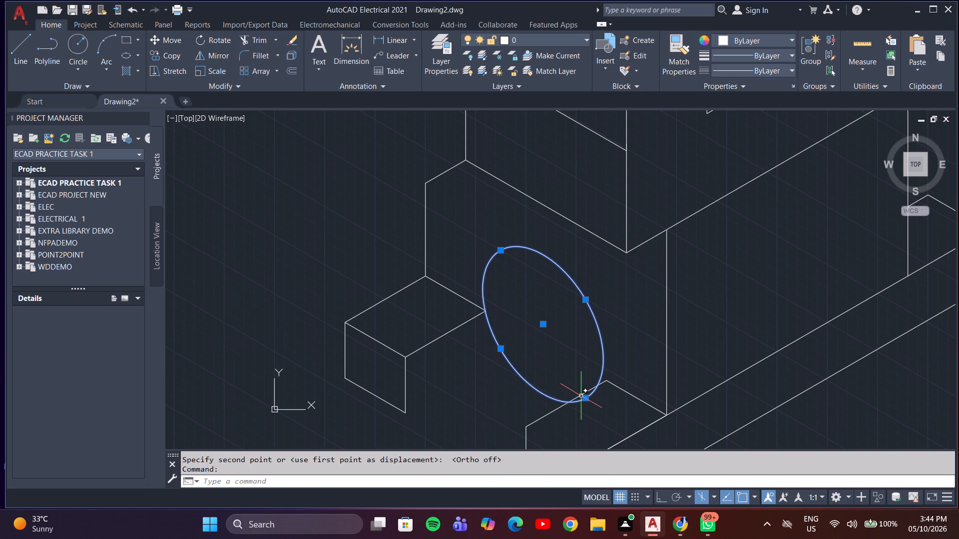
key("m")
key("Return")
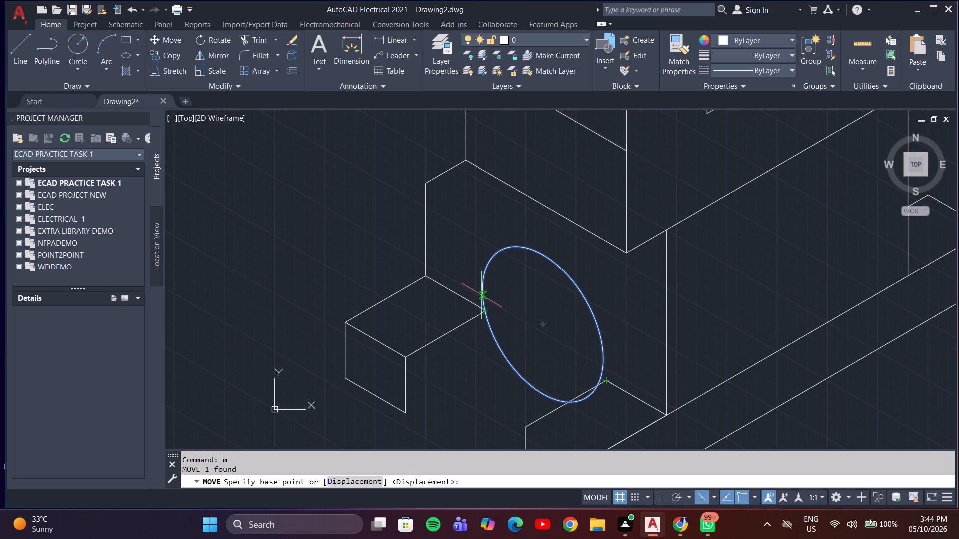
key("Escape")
Turn Ortho on and draw an isometric line through the isocircle's centre, extending past the ellipse on both sides.
key("l")
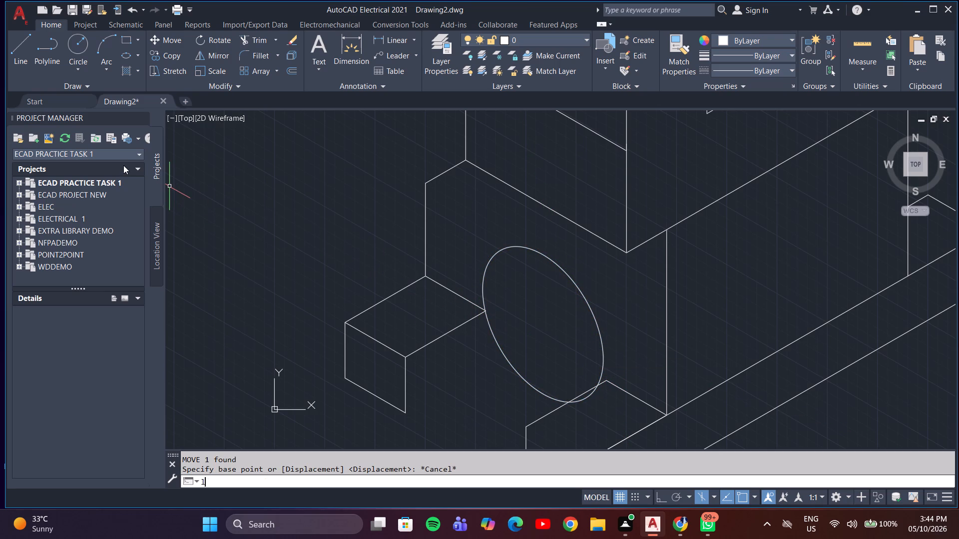
key("Return")
left_click(544, 326)
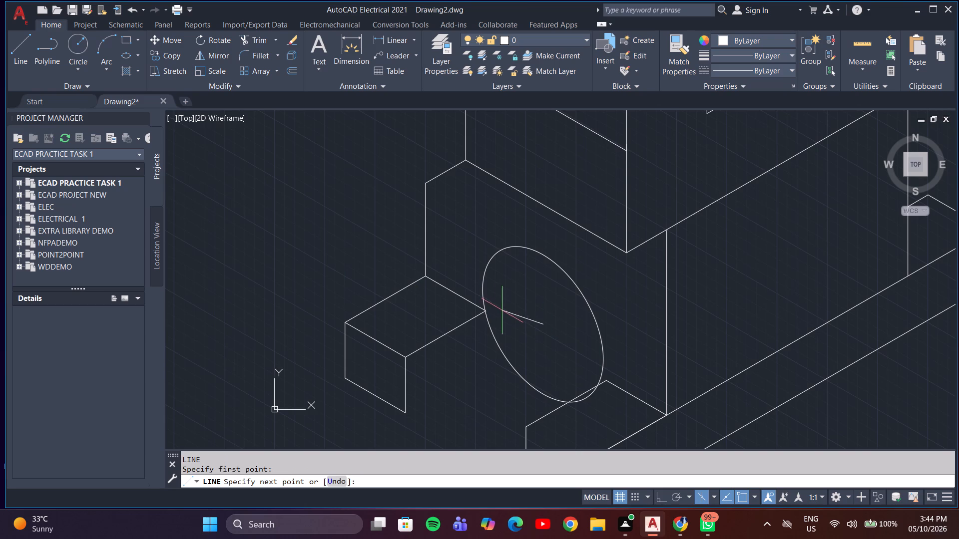
key("F8")
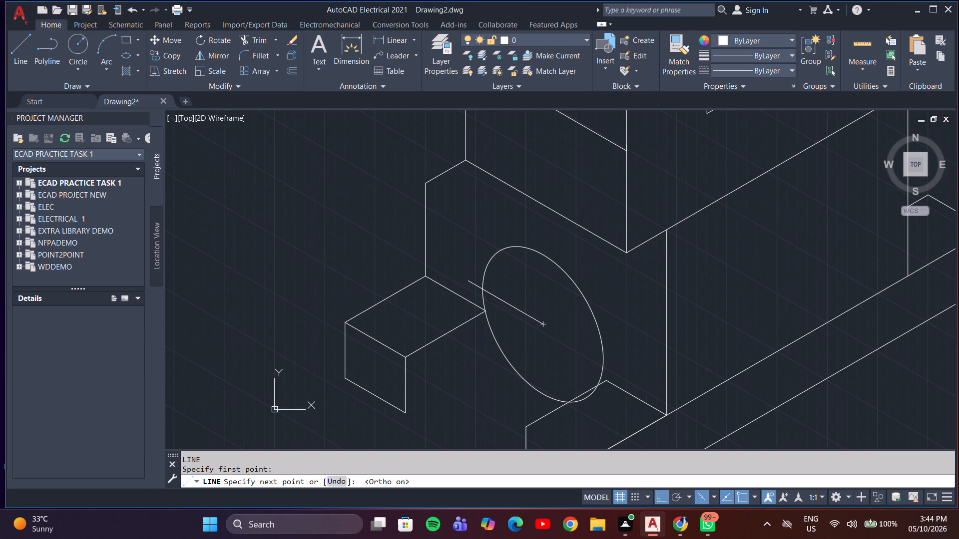
left_click(468, 287)
left_click(611, 351)
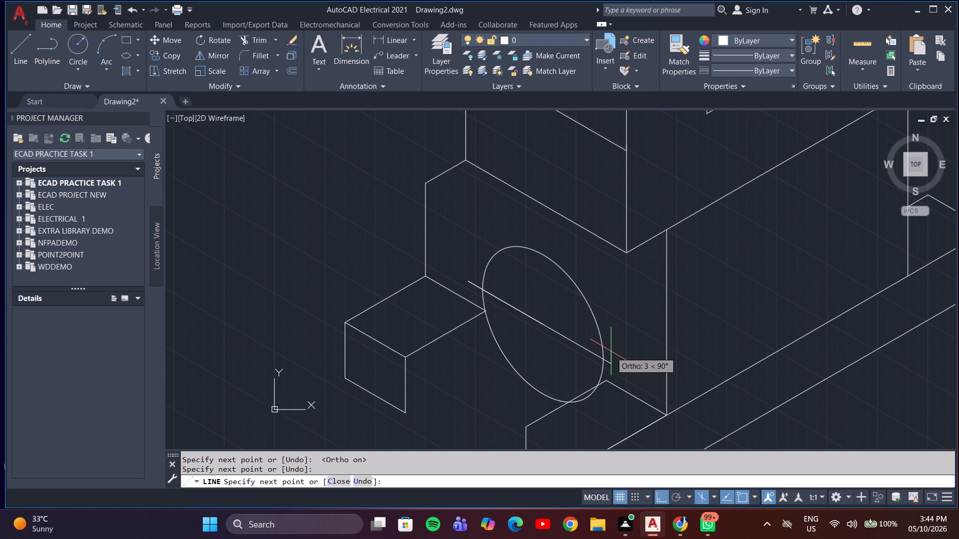
key("Escape")
Move the isocircle and its centre lines so their lower crossing point meets the near front block's inner top corner.
key("m")
key("Return")
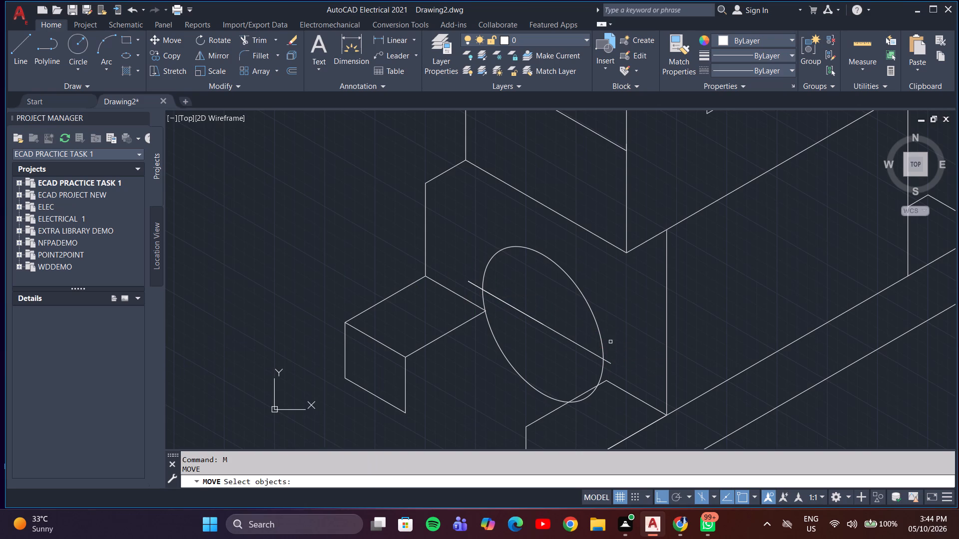
left_click(608, 321)
left_click(497, 372)
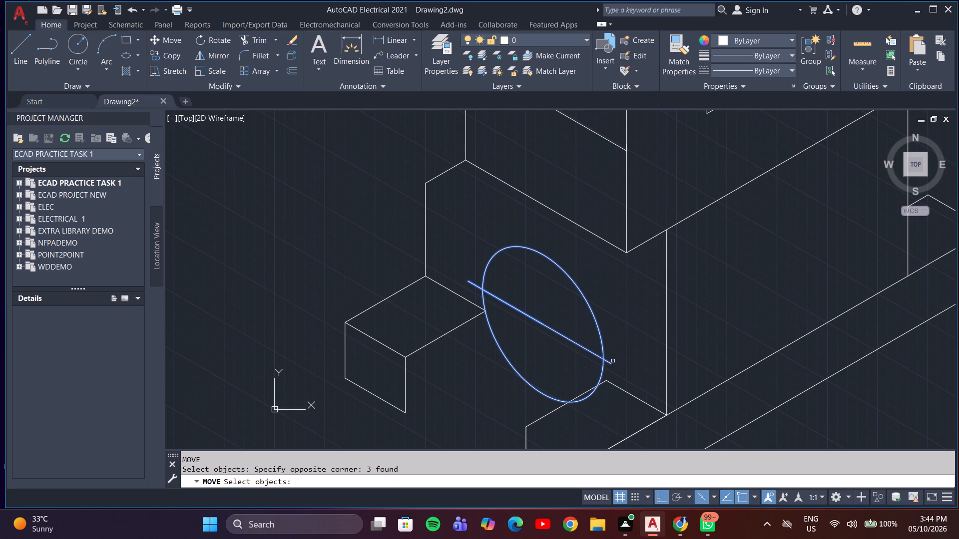
key("Return")
left_click(601, 360)
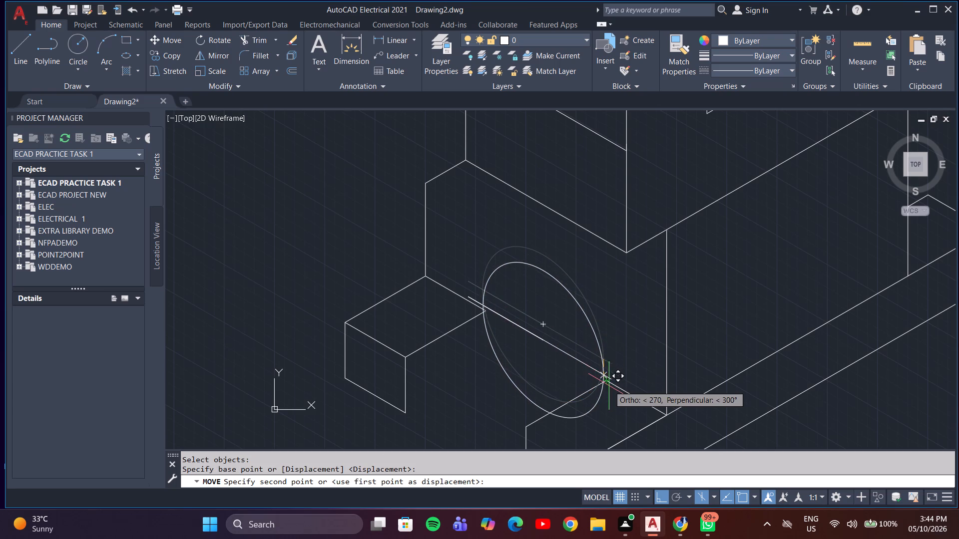
scroll(609, 386, "up", 5)
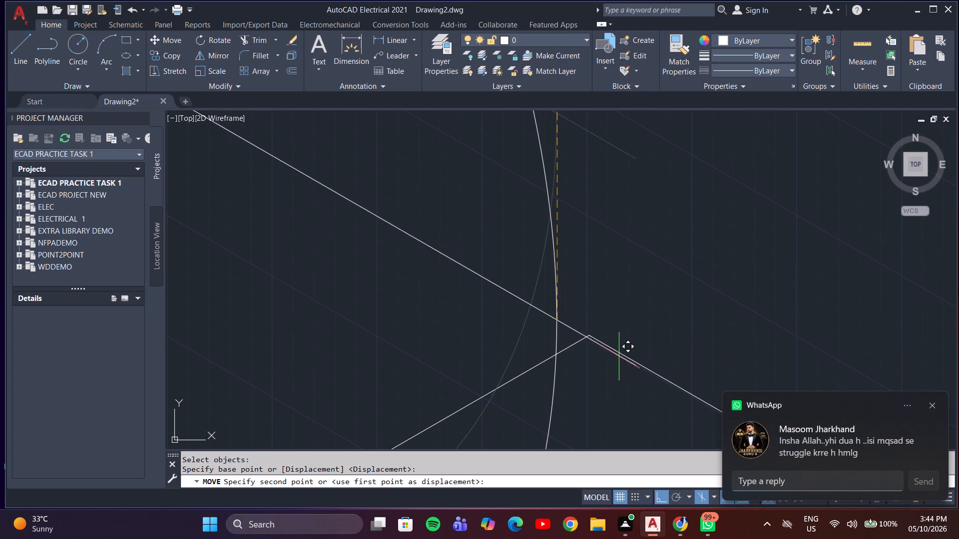
left_click(589, 339)
scroll(634, 342, "down", 5)
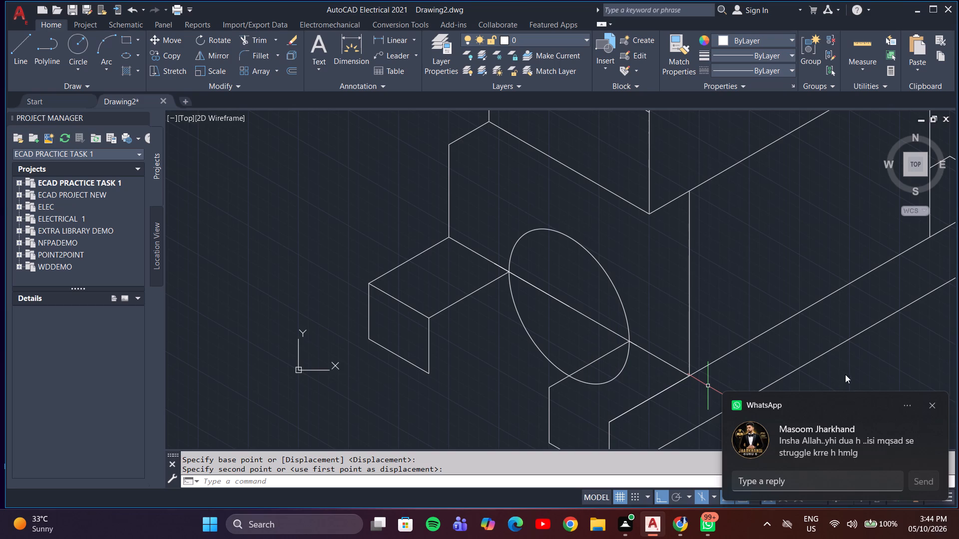
Dismiss the chat notification and trim away the isocircle's lower half and centre lines, leaving an arch between the front blocks.
left_click(937, 405)
type("tr")
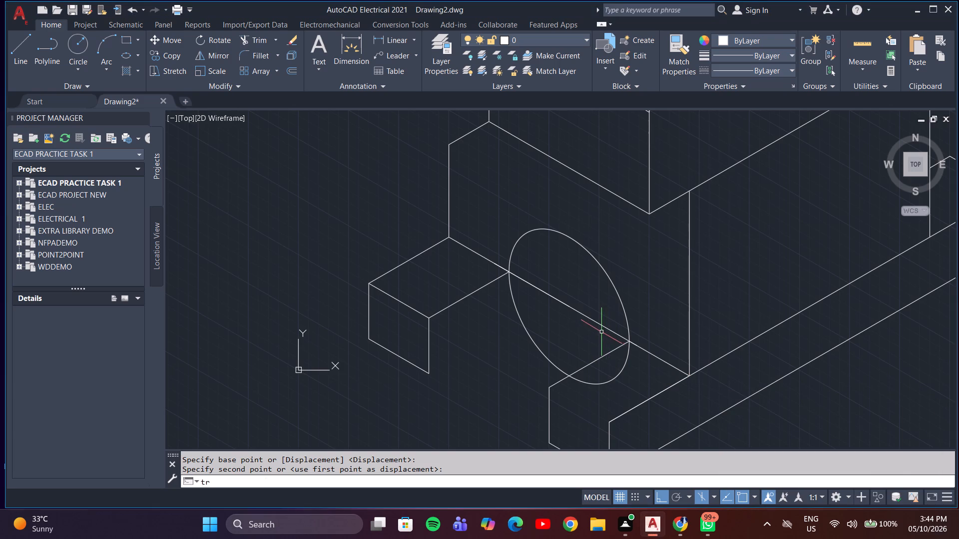
key("Return")
left_click(622, 373)
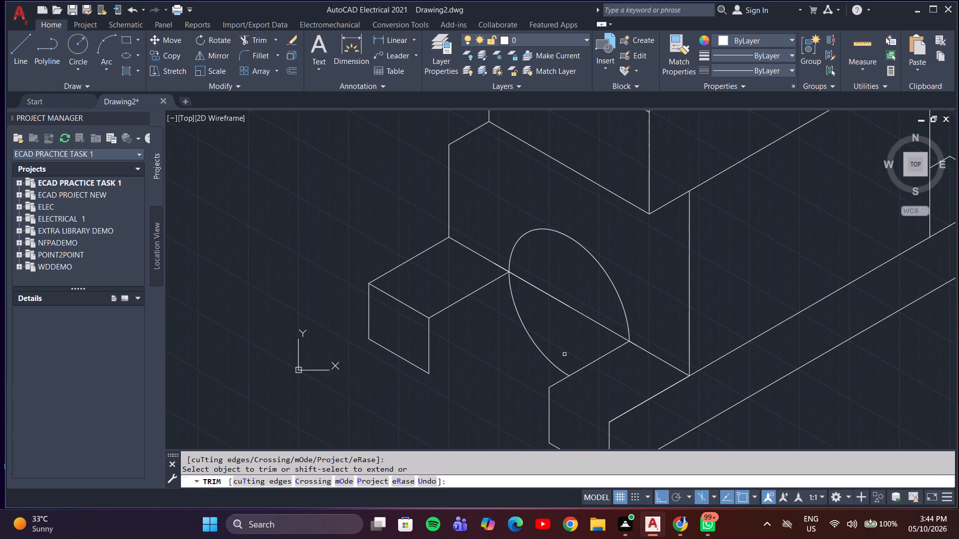
left_click(572, 292)
left_click(517, 348)
scroll(516, 354, "down", 2)
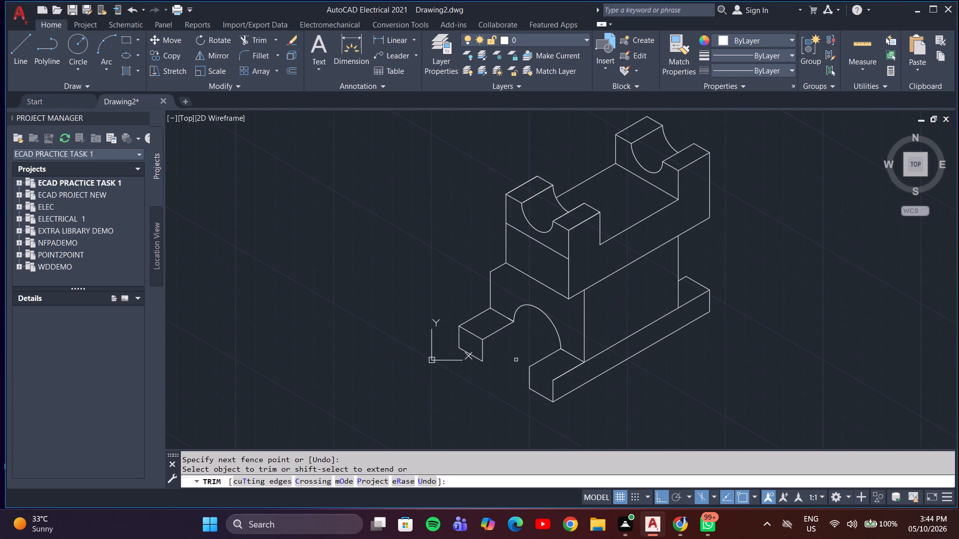
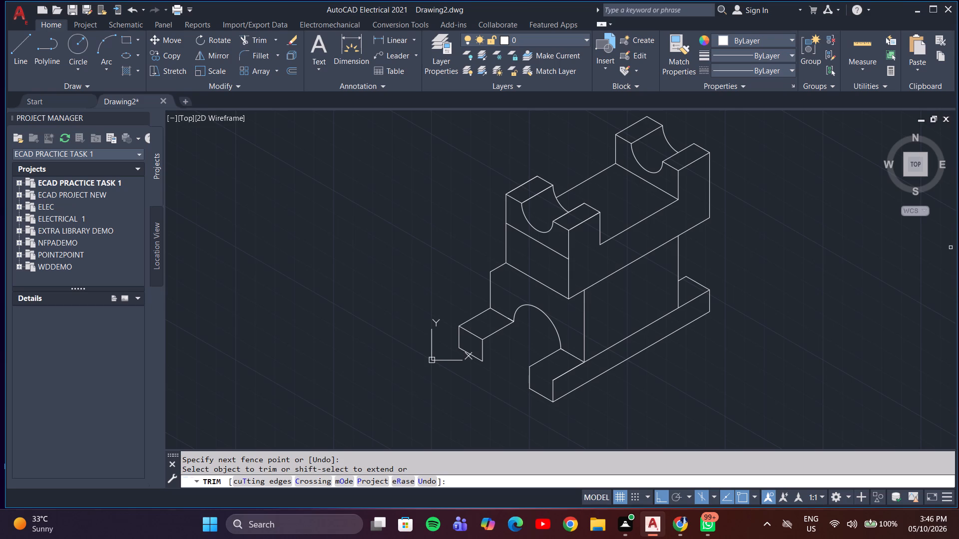
Leave Trim and start a hatch using the GR_CURVED gradient pattern.
scroll(940, 246, "down", 2)
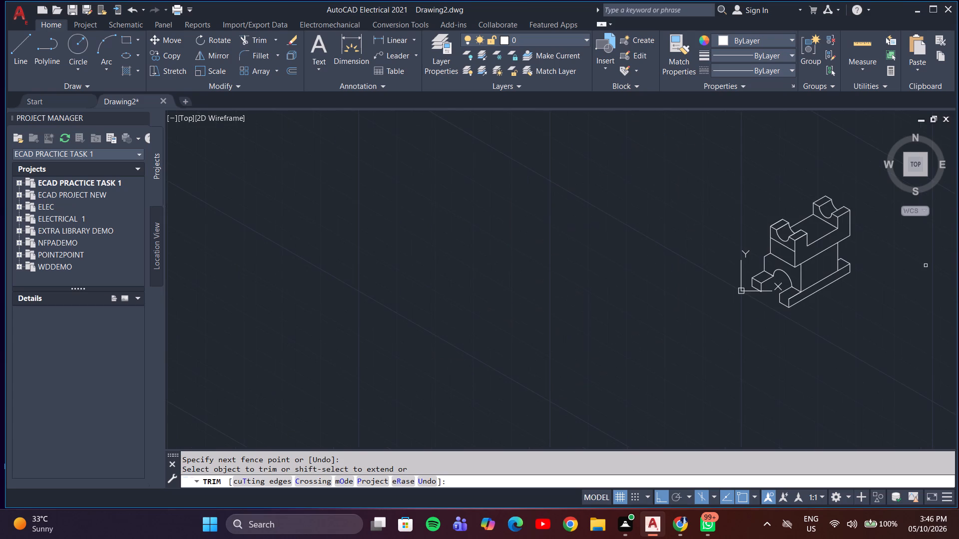
scroll(846, 242, "up", 2)
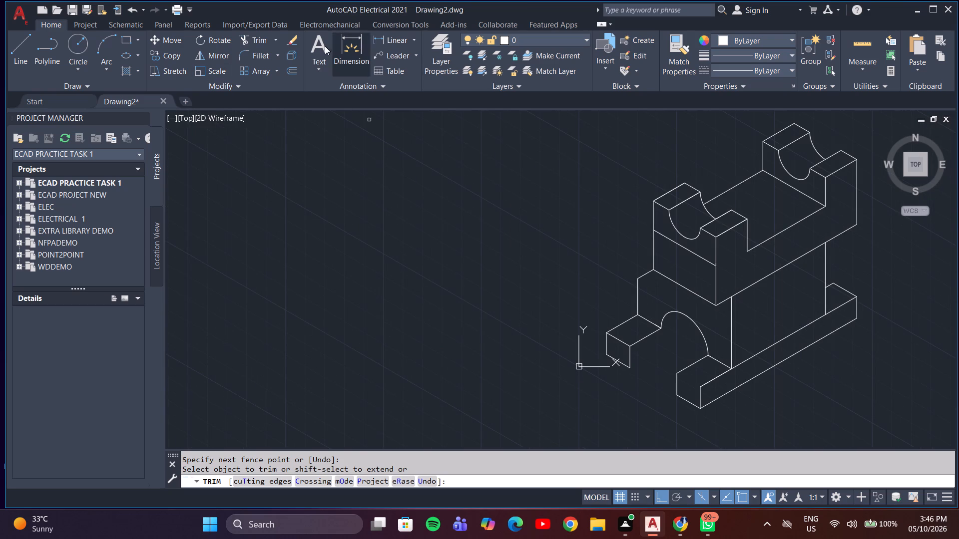
key("h")
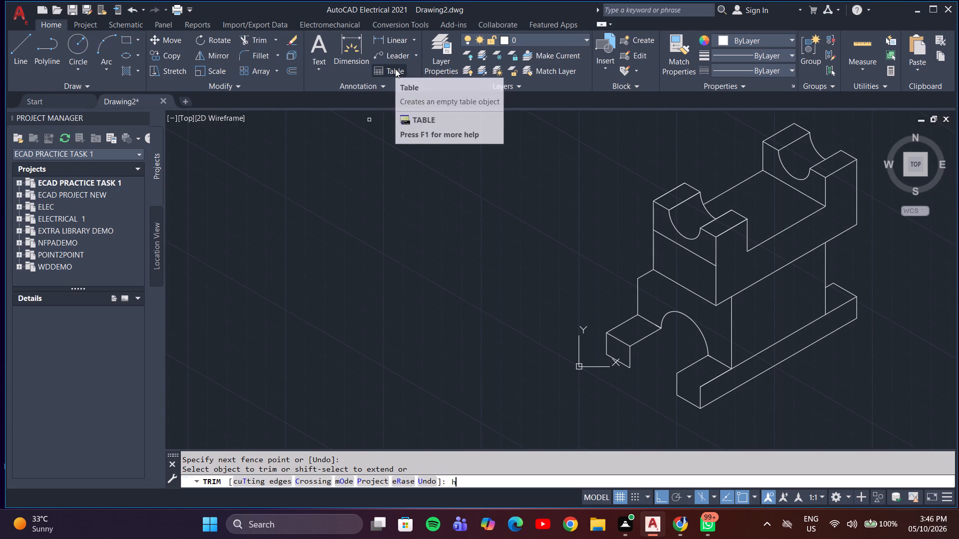
key("Return")
key("Escape")
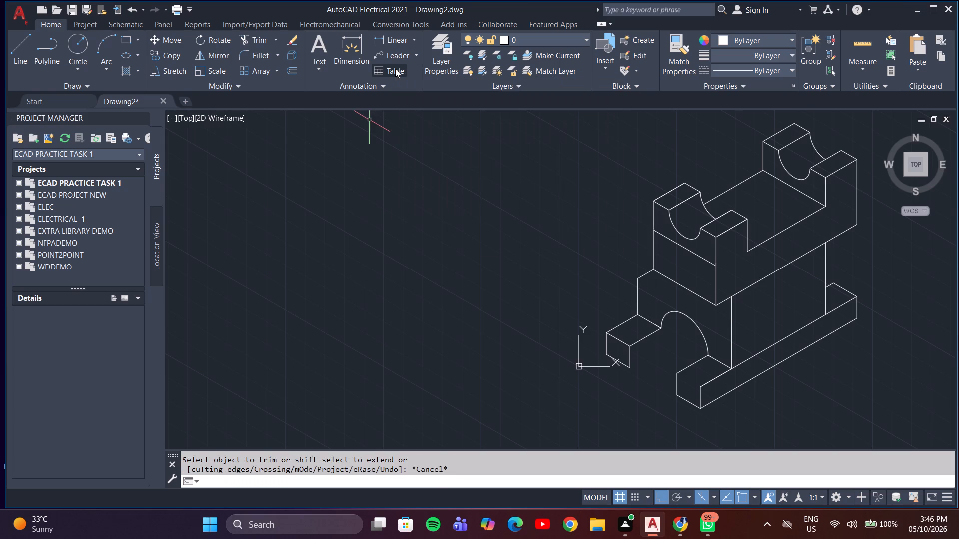
key("Escape")
key("h")
key("Return")
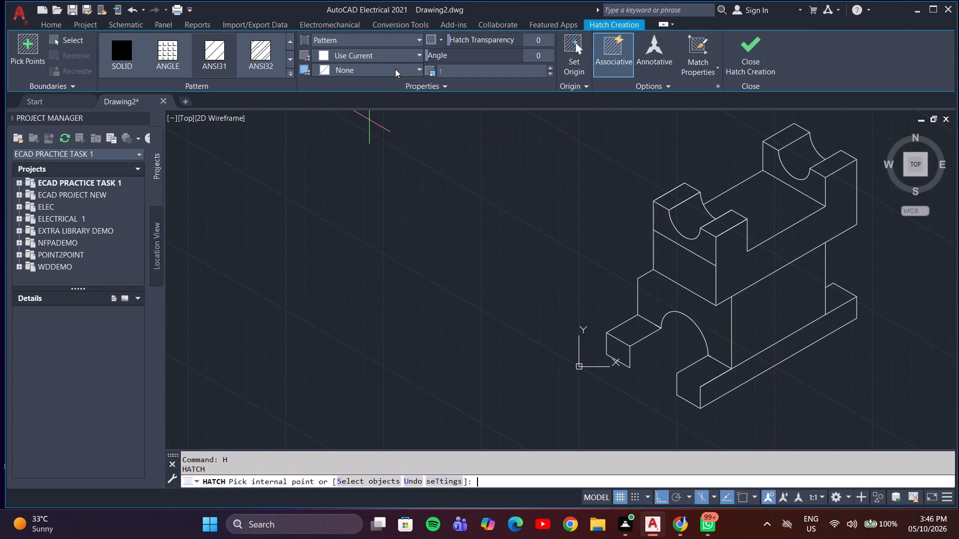
left_click(287, 71)
scroll(177, 124, "down", 5)
scroll(177, 125, "up", 4)
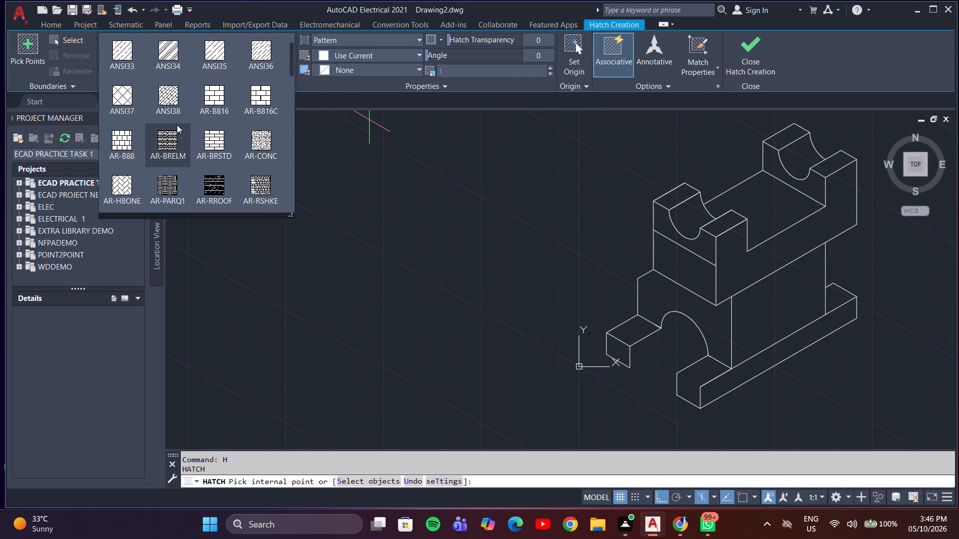
scroll(177, 125, "up", 1)
scroll(177, 125, "down", 9)
scroll(177, 125, "up", 1)
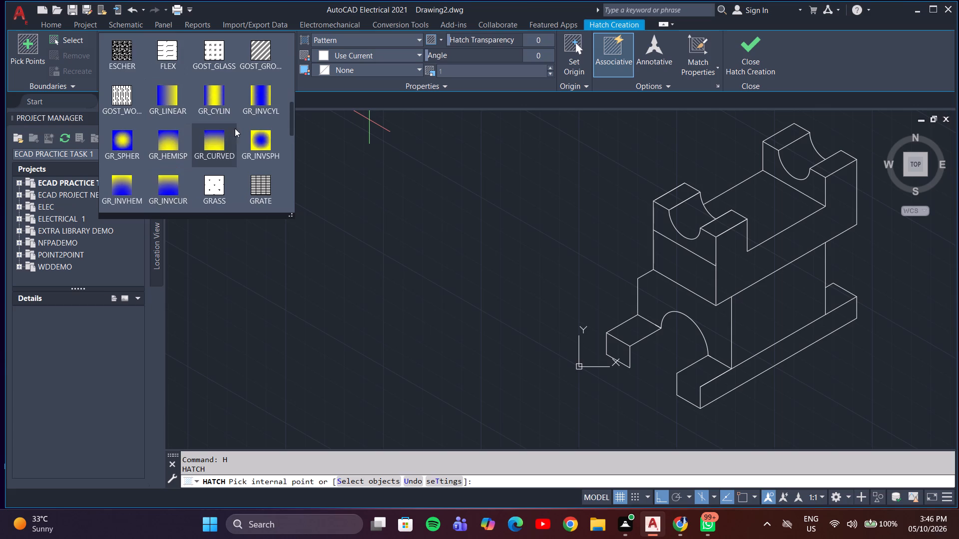
left_click(221, 129)
Set the hatch gradient's two colours to 99,100,102 and 255,255,255.
left_click(409, 53)
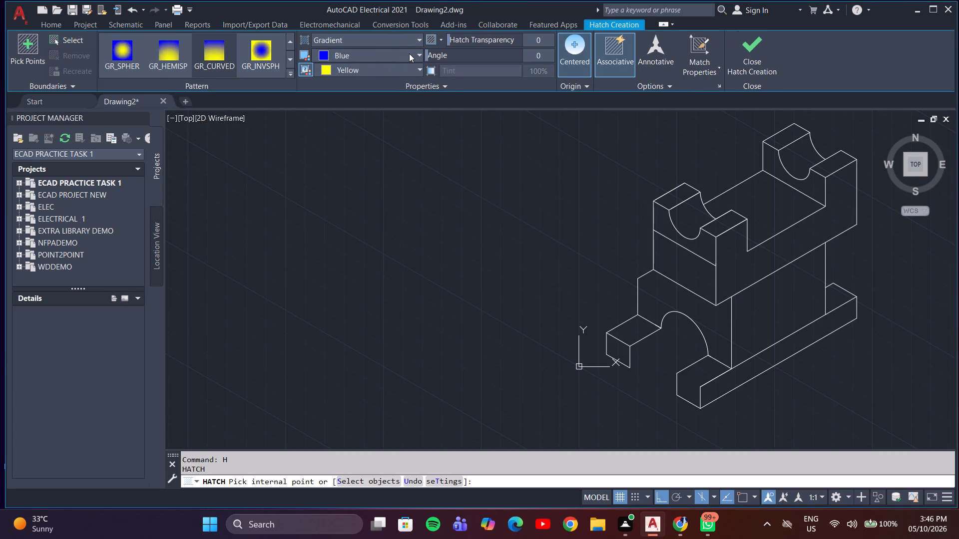
left_click(322, 87)
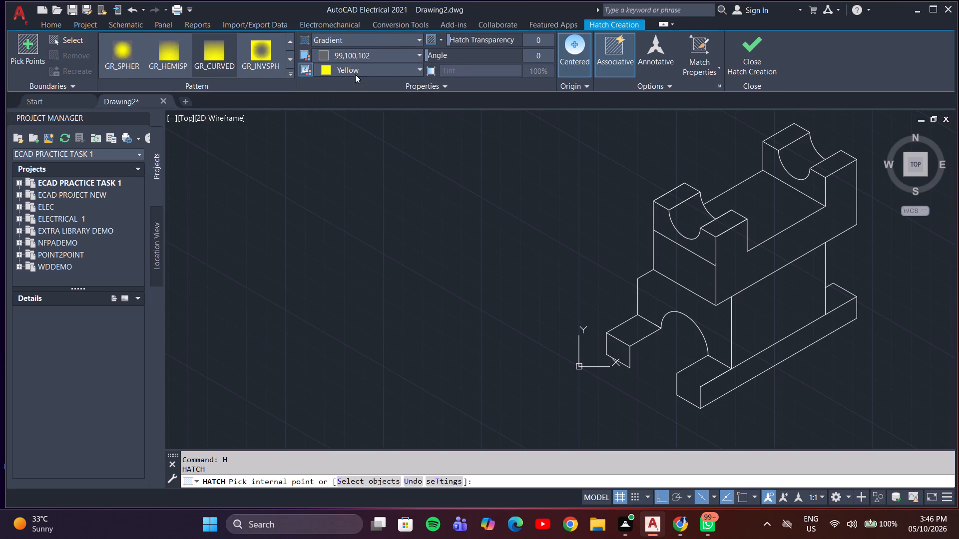
left_click(357, 71)
left_click(327, 135)
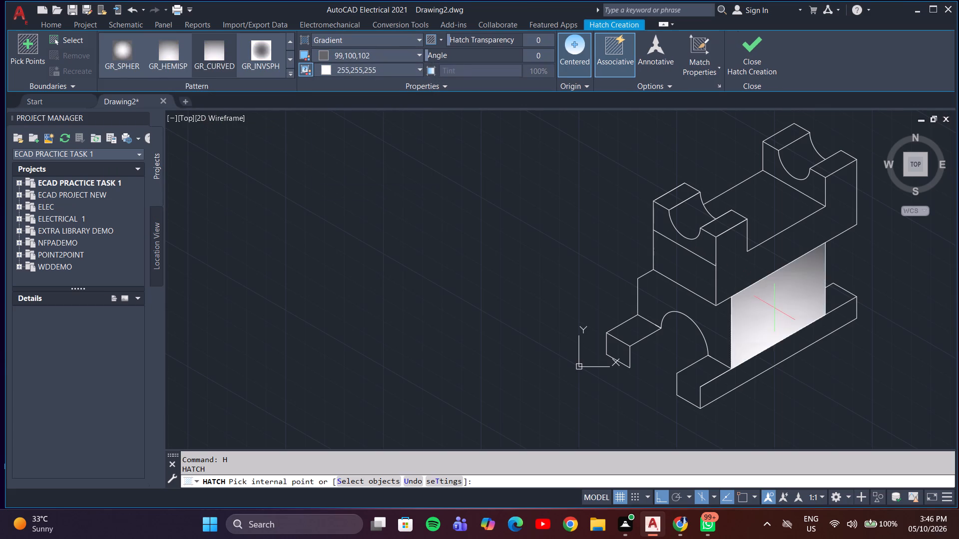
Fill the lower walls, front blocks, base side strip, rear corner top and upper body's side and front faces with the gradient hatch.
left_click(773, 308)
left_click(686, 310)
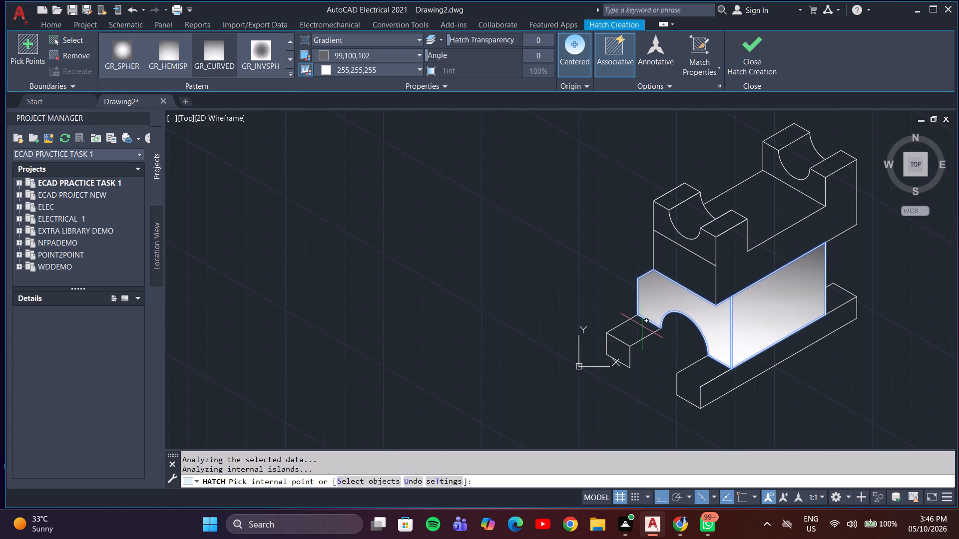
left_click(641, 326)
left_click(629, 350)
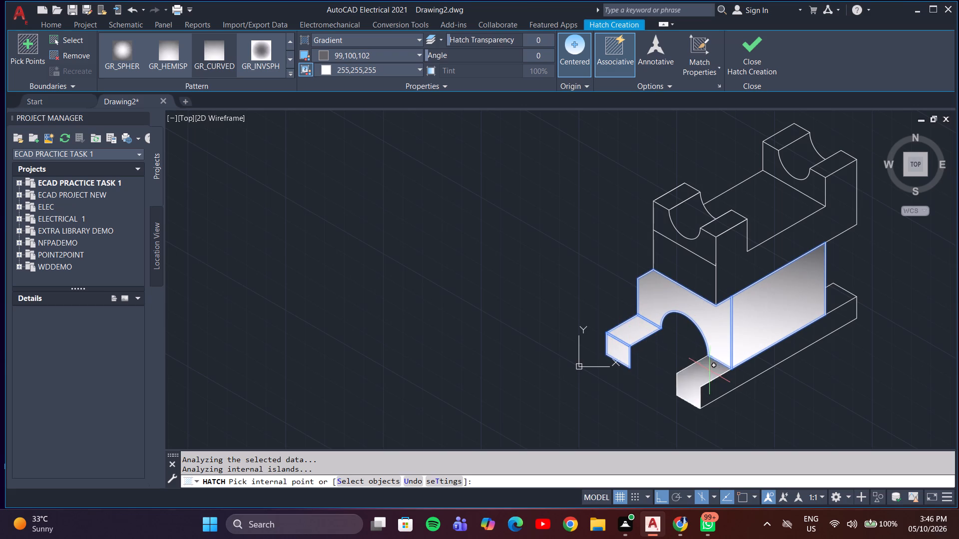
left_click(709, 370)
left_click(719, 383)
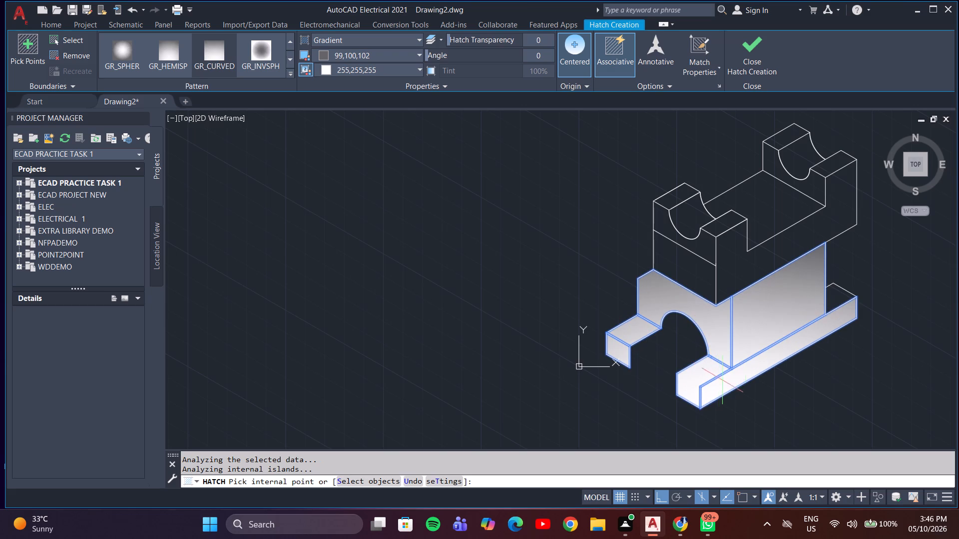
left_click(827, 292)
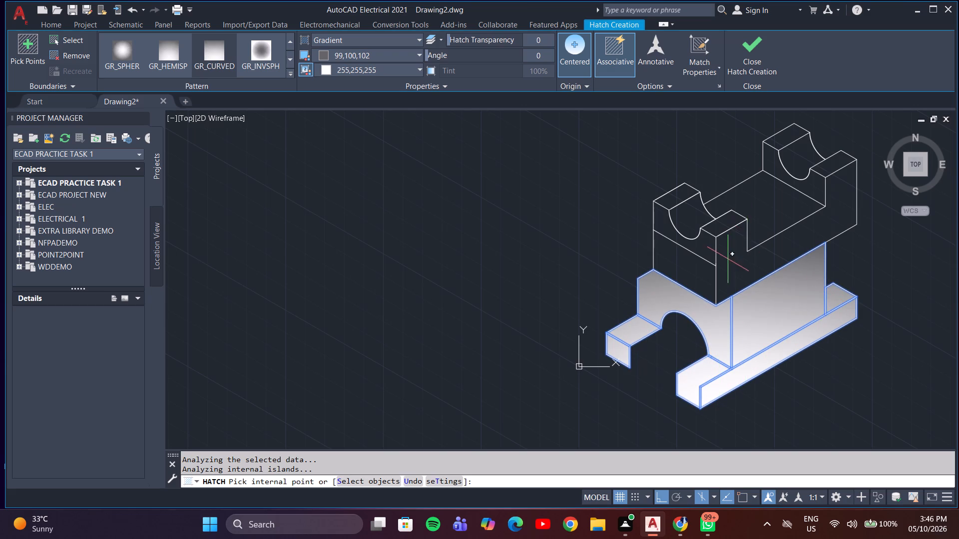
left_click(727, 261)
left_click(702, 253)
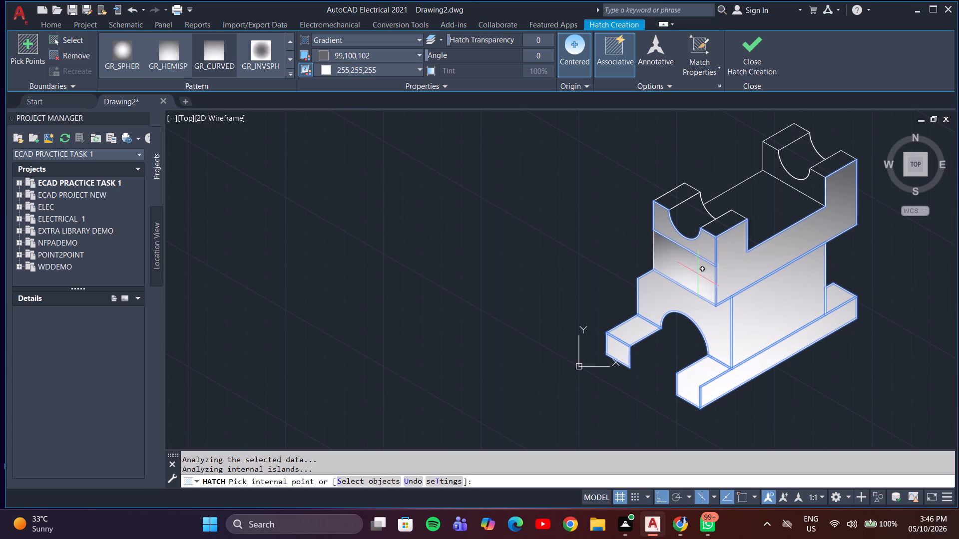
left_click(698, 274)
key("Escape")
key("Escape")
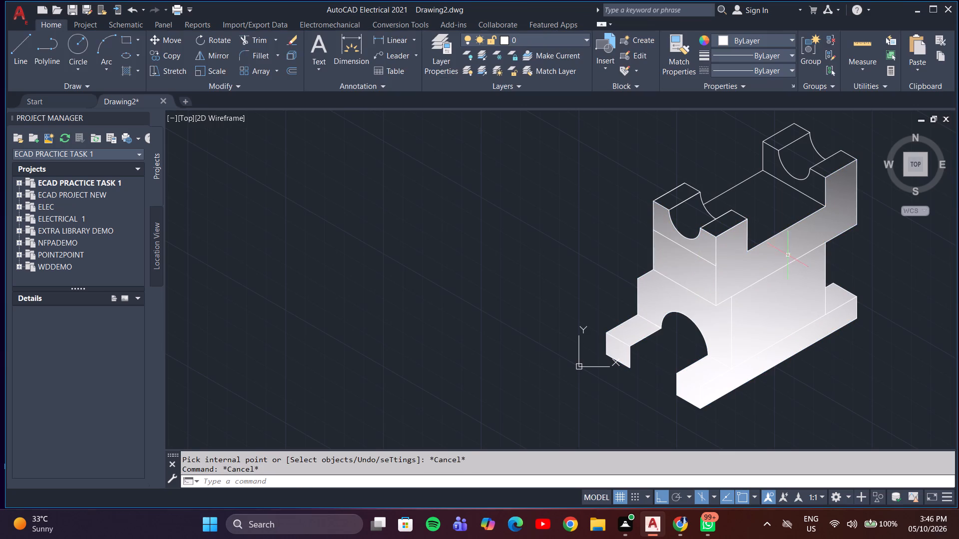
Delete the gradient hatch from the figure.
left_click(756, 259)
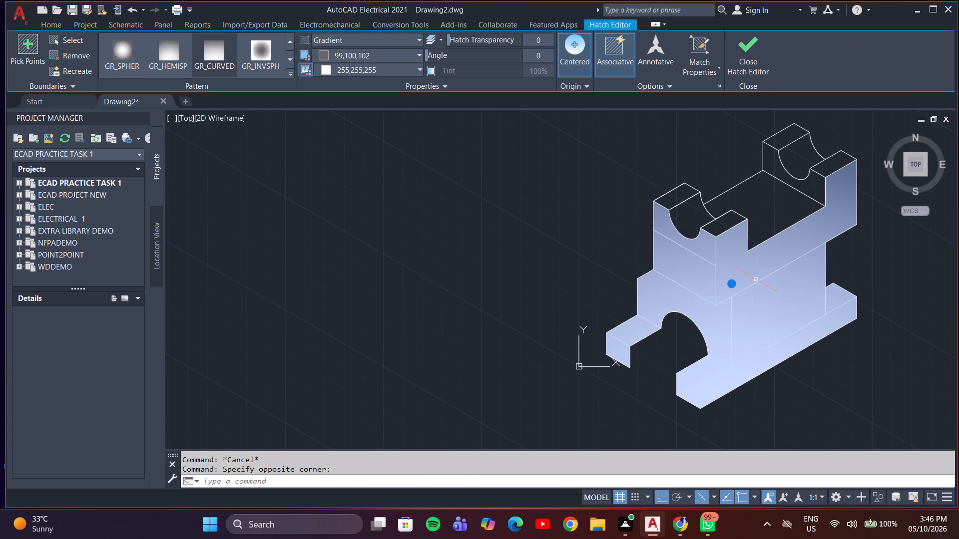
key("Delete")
Select all the lines of the isometric figure and set their colour to black (0,0,0).
scroll(756, 282, "down", 2)
scroll(779, 245, "up", 3)
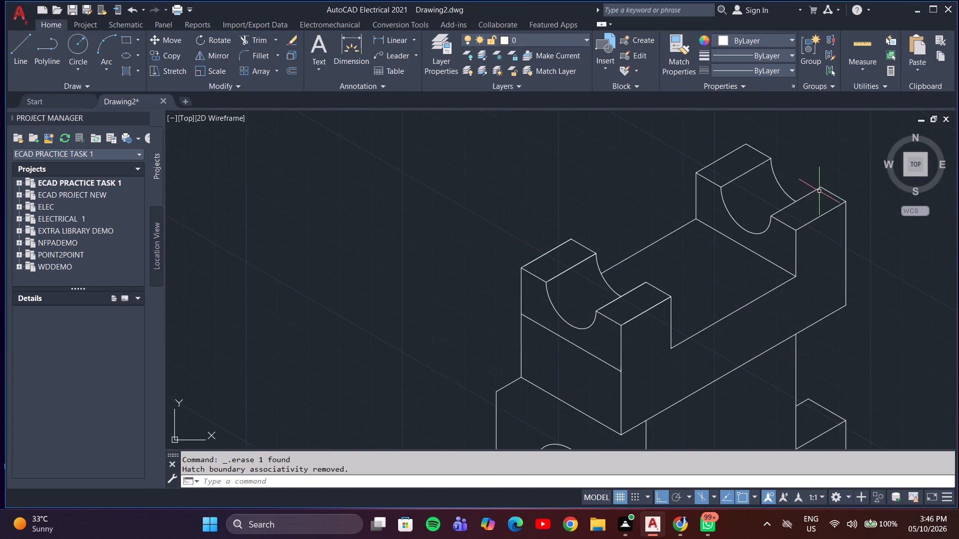
scroll(819, 191, "down", 2)
left_click(831, 161)
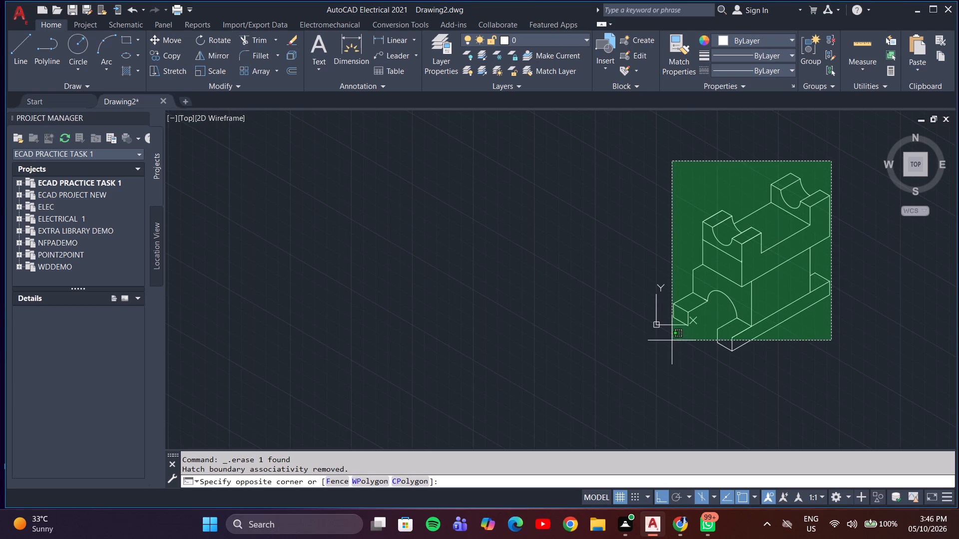
left_click(671, 345)
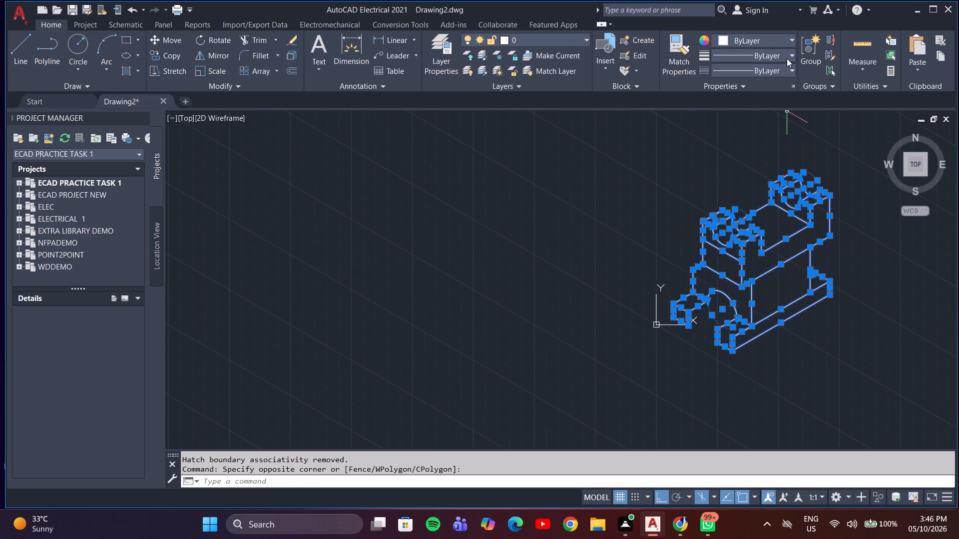
left_click(785, 40)
left_click(721, 90)
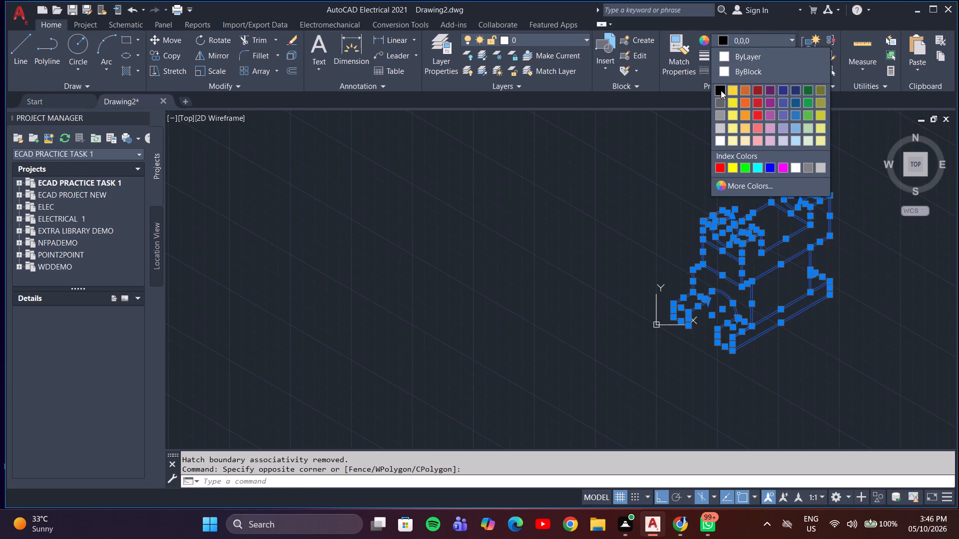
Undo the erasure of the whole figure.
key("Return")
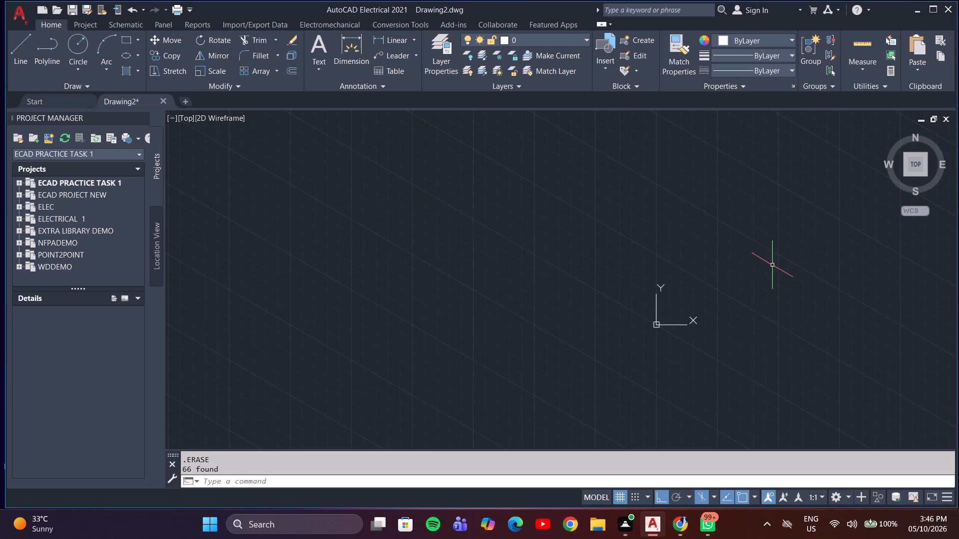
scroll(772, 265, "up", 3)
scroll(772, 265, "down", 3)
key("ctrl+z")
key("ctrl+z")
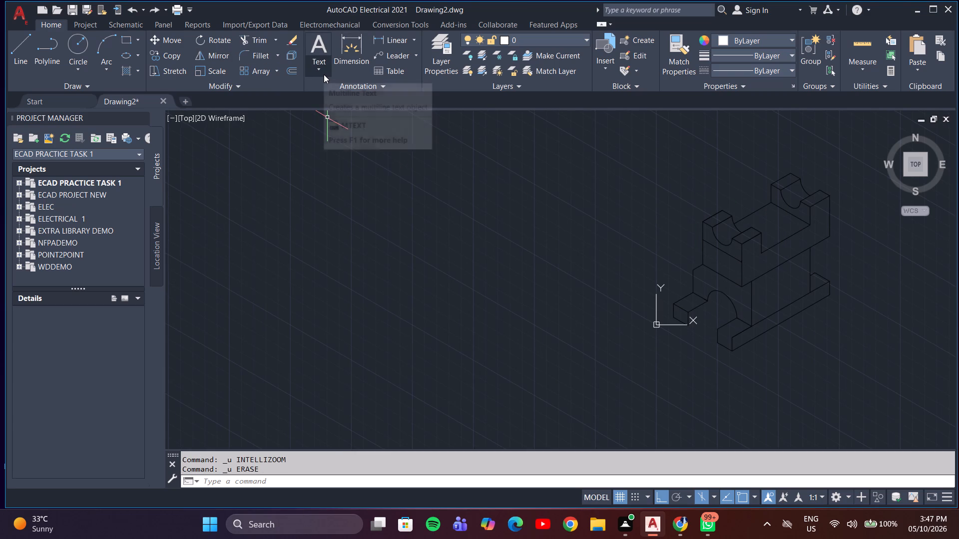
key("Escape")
Start a Gradient-type hatch and fill the lower body's side wall, the upper body's long side and its recessed floor.
key("h")
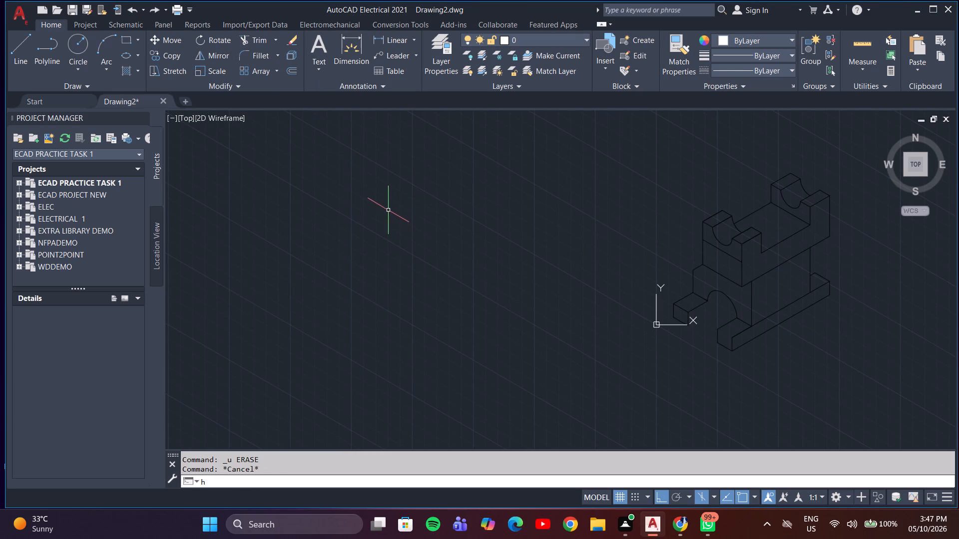
key("Return")
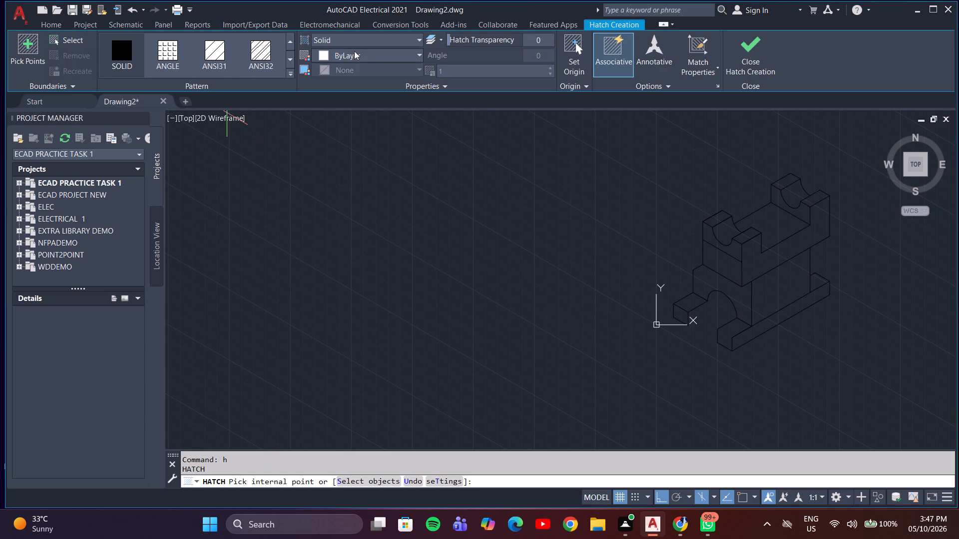
left_click(357, 52)
left_click(354, 56)
left_click(346, 35)
left_click(355, 71)
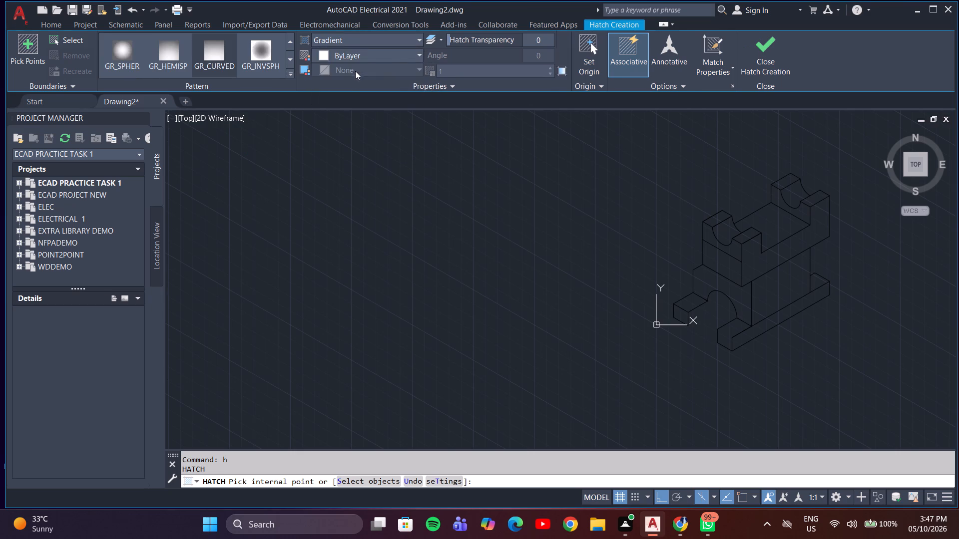
left_click(784, 284)
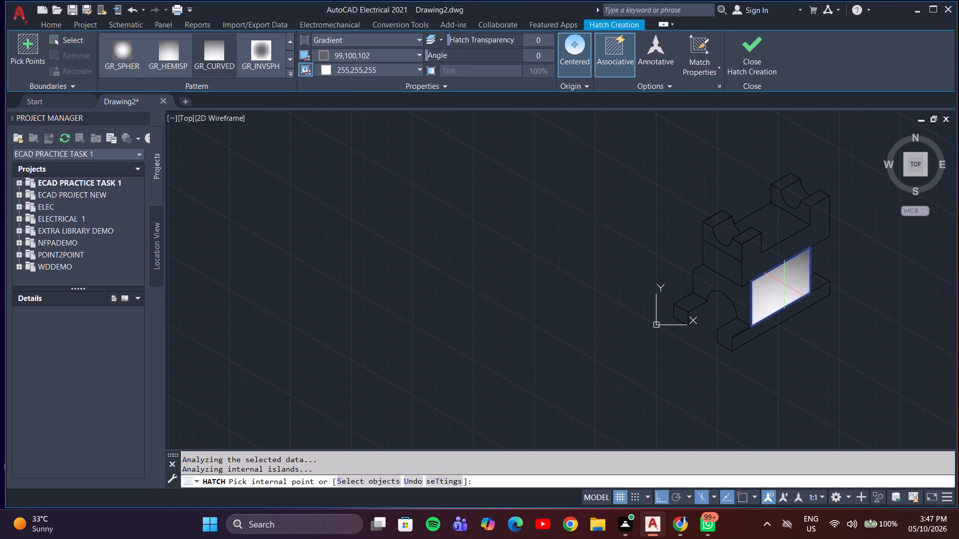
left_click(764, 263)
left_click(765, 234)
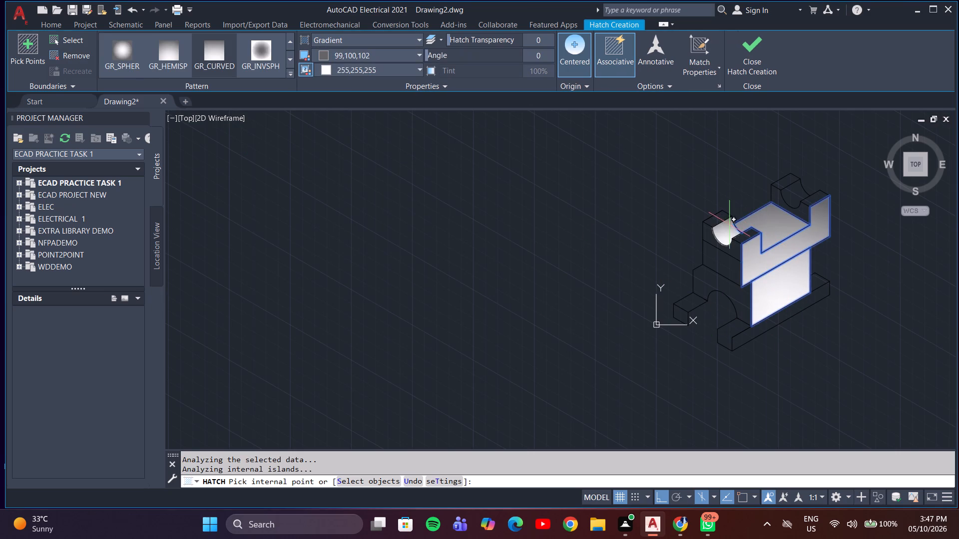
Fill the upper body's front end with the gradient: the notch curve, both block tops, the notched face and the band below.
left_click(729, 225)
left_click(720, 216)
left_click(728, 245)
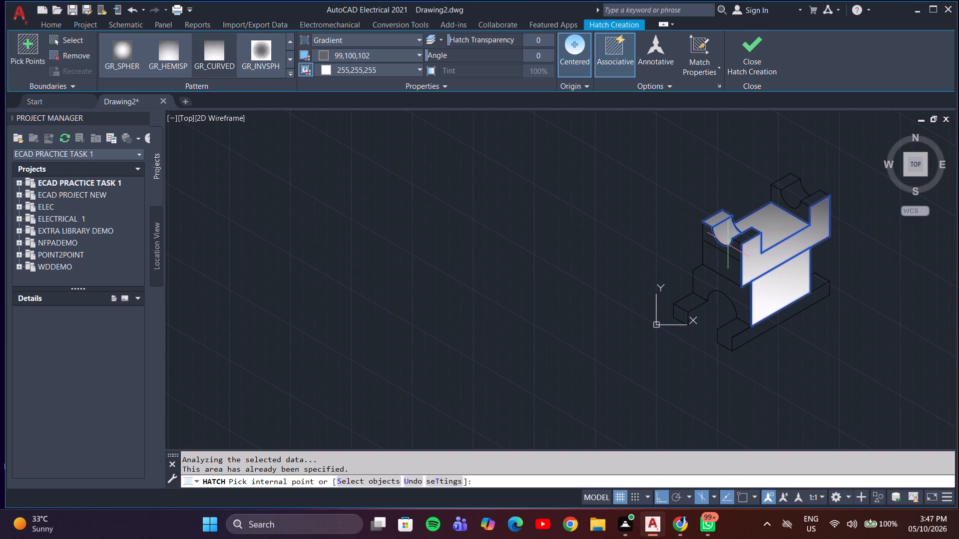
left_click(733, 248)
left_click(743, 235)
left_click(732, 266)
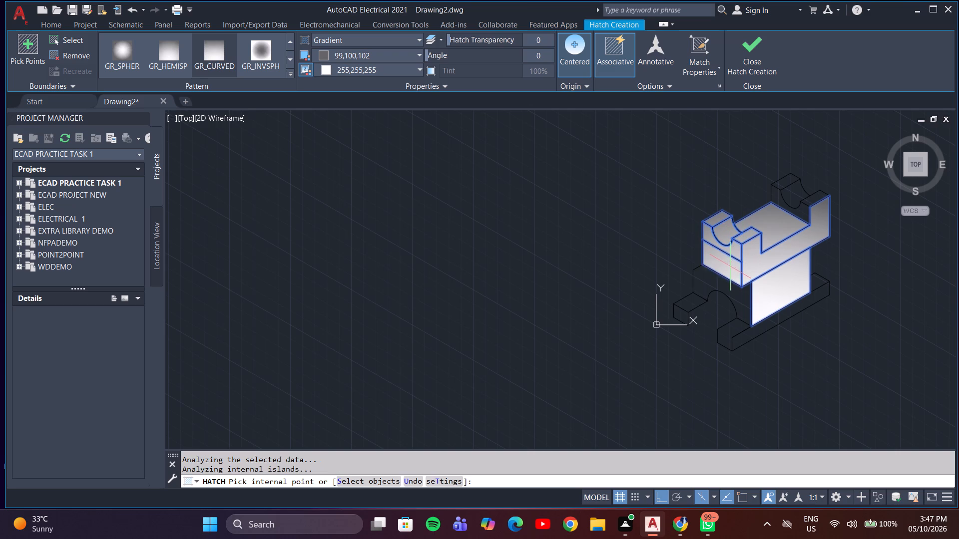
Fill the arched front wall and the top and front faces of the far front corner block with the gradient.
left_click(714, 279)
left_click(695, 299)
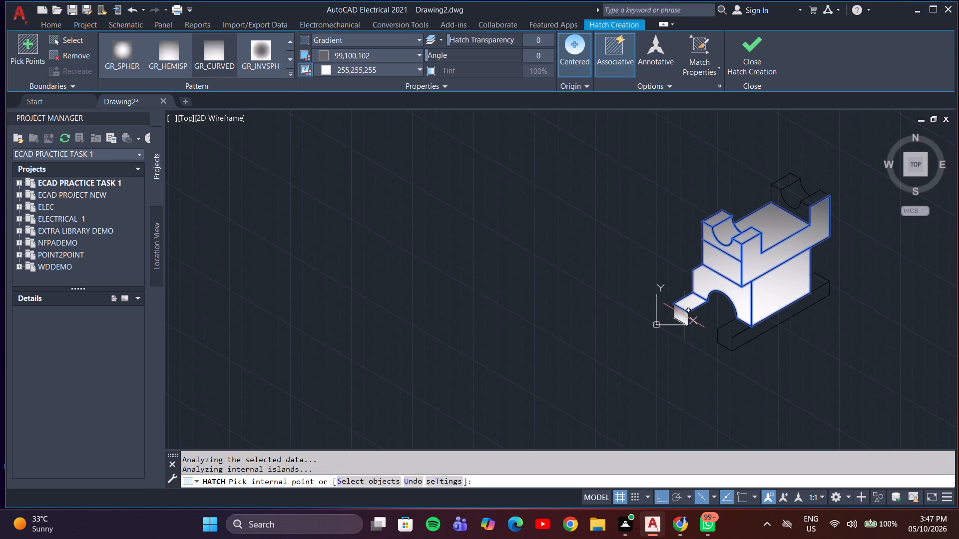
left_click(684, 315)
Fill the upper body's rear end with the gradient: the inner notched face, the notch curve and both block tops.
scroll(756, 208, "up", 2)
middle_click_drag(762, 208, 485, 226)
left_click(558, 226)
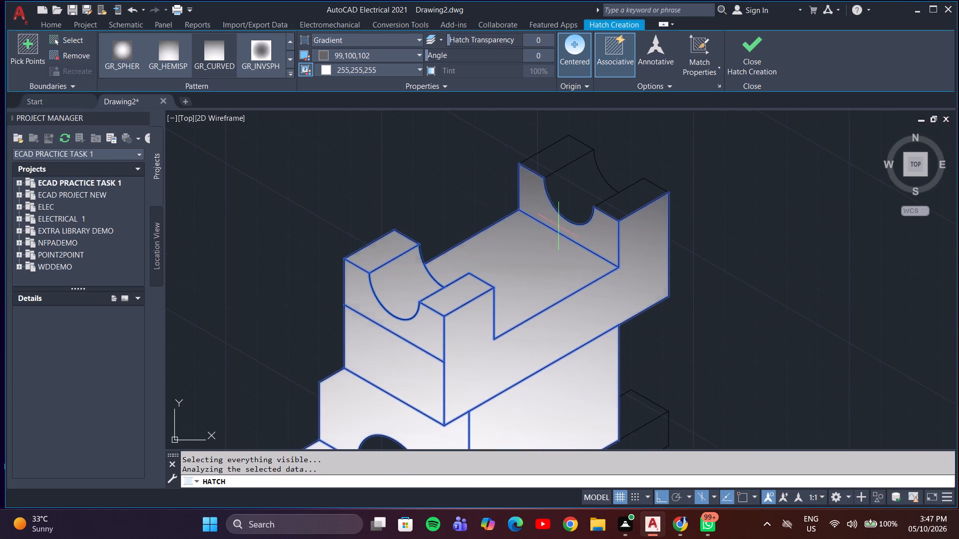
left_click(577, 196)
left_click(560, 159)
left_click(621, 202)
scroll(633, 220, "down", 2)
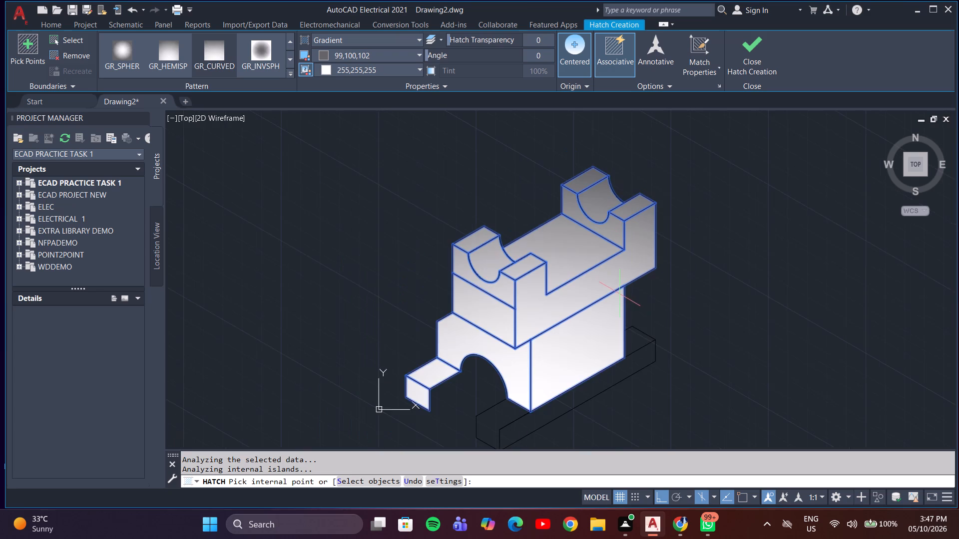
Fill the base's long side face and the top of its rear corner block with the gradient, and finish the hatch.
middle_click_drag(619, 294, 596, 222)
left_click(584, 302)
left_click(605, 271)
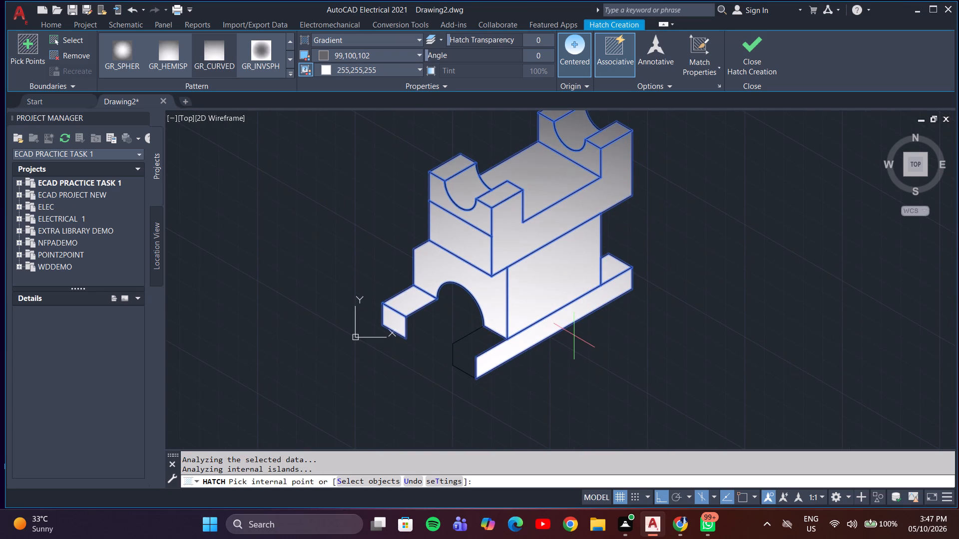
left_click(737, 65)
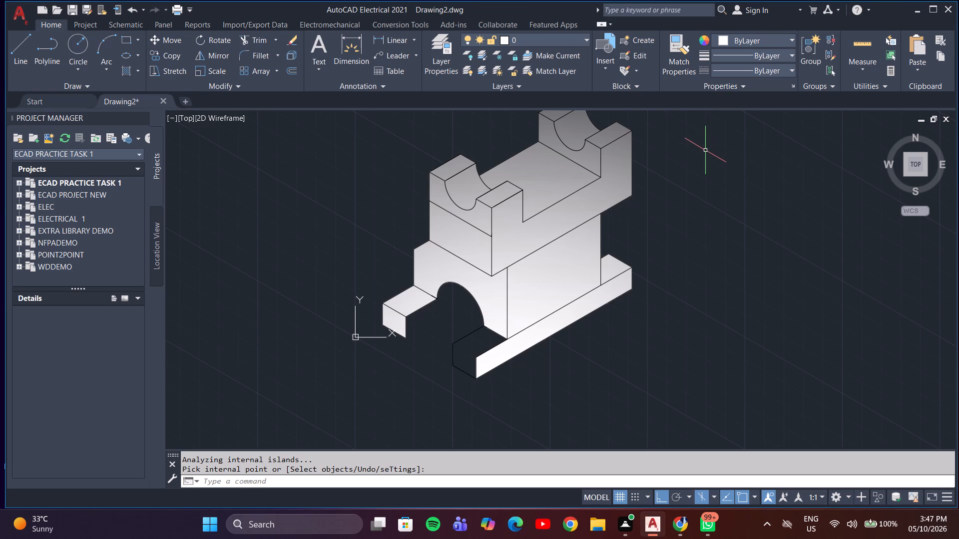
Draw the missing top front edge of the near front corner block and colour it black (0,0,0).
key("l")
key("Return")
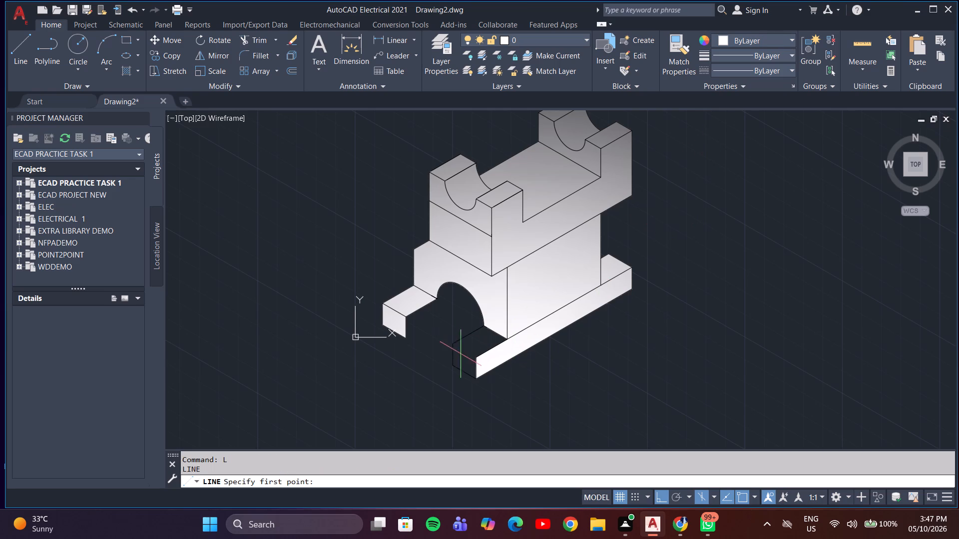
left_click(478, 356)
scroll(456, 348, "up", 5)
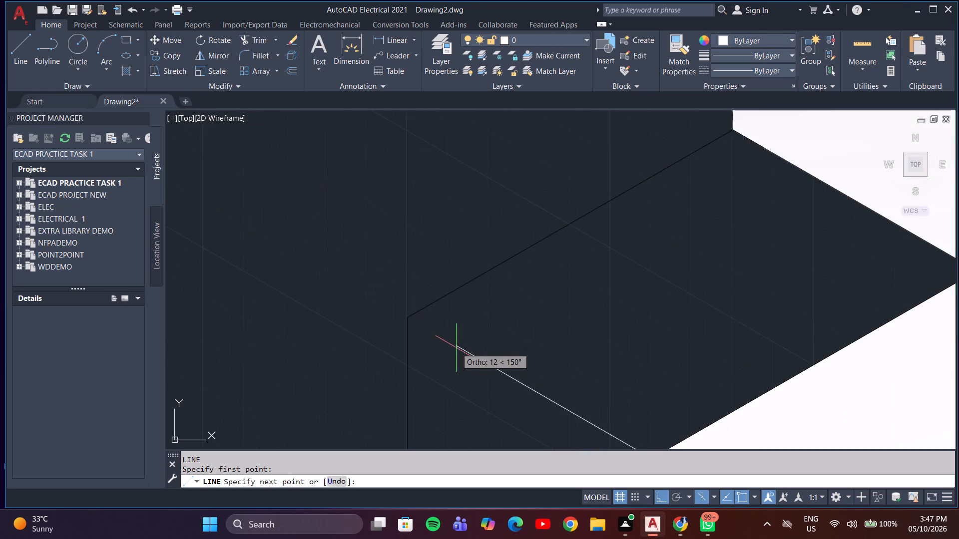
left_click(410, 318)
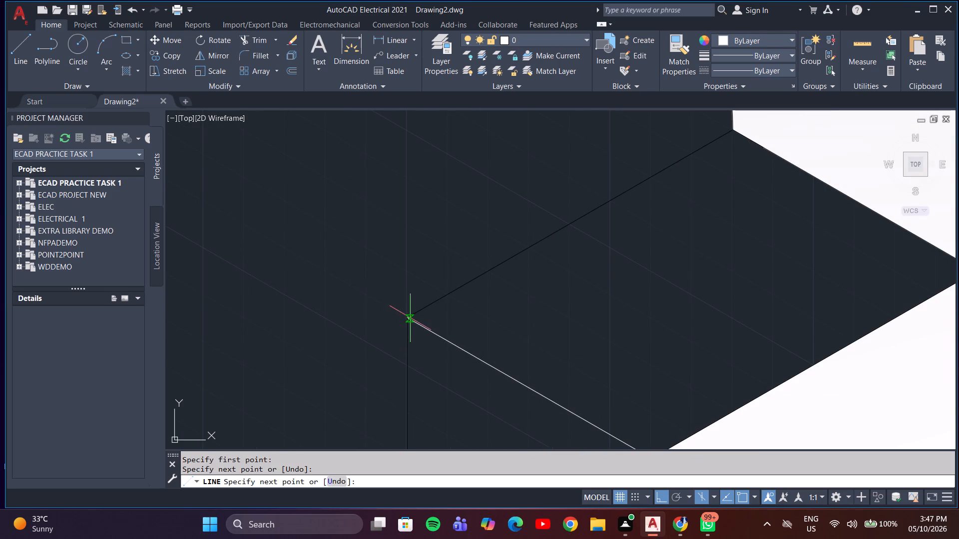
key("Escape")
left_click(478, 342)
left_click(459, 363)
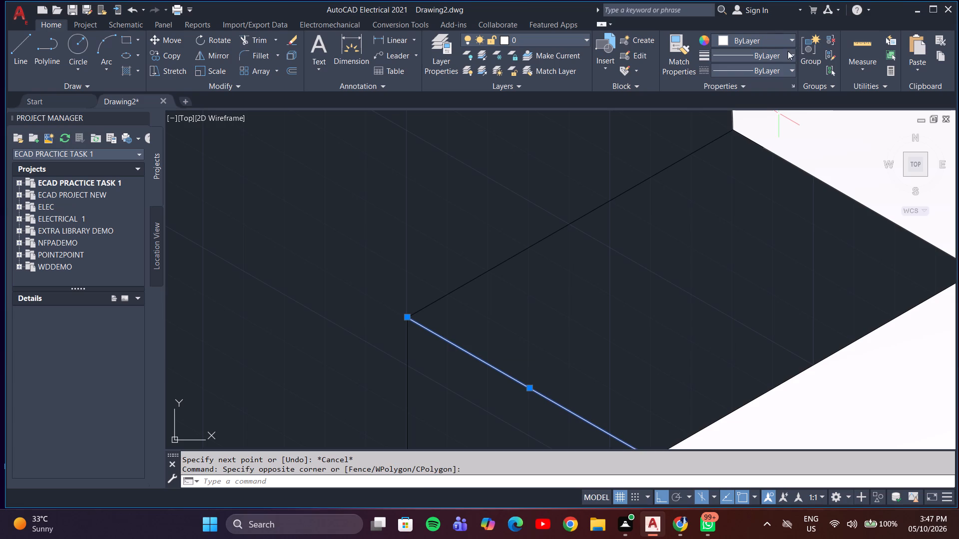
left_click(784, 41)
left_click(719, 86)
scroll(696, 138, "down", 3)
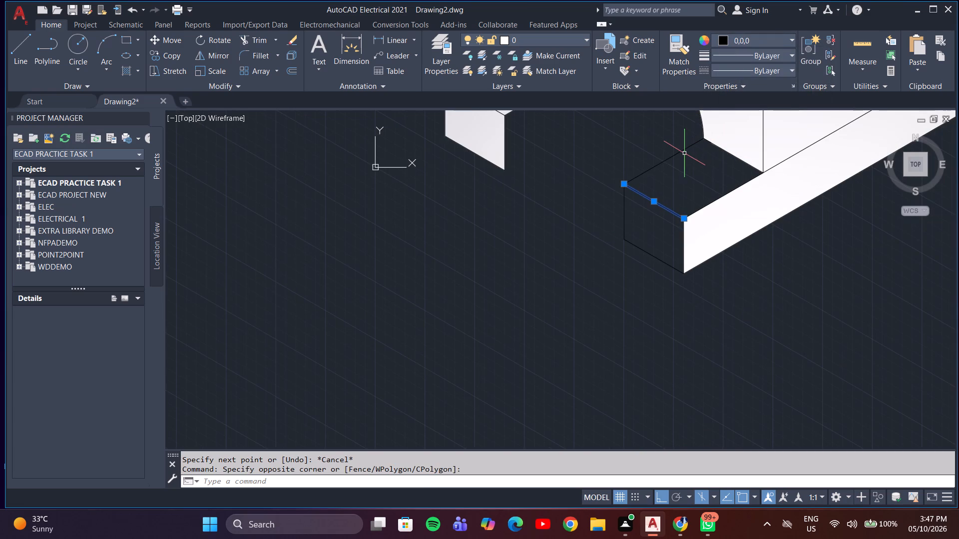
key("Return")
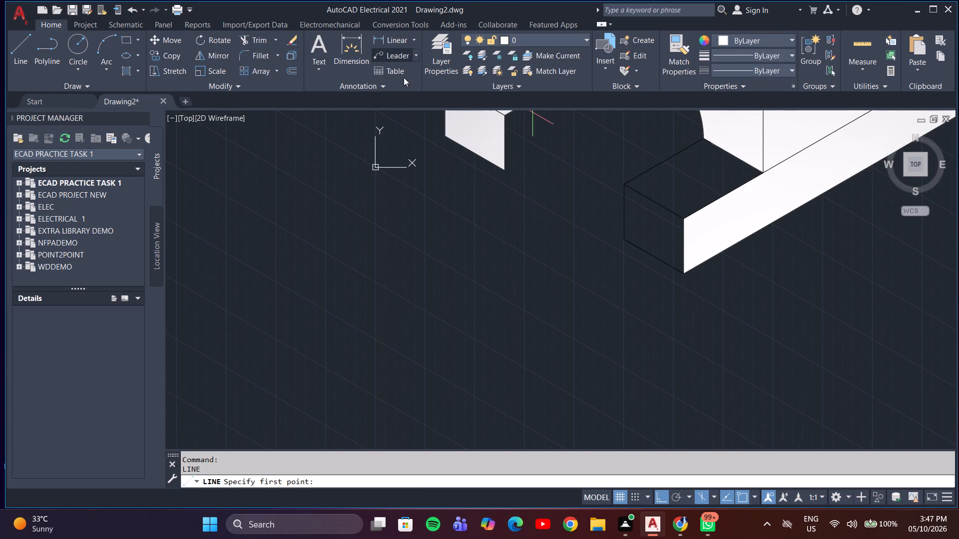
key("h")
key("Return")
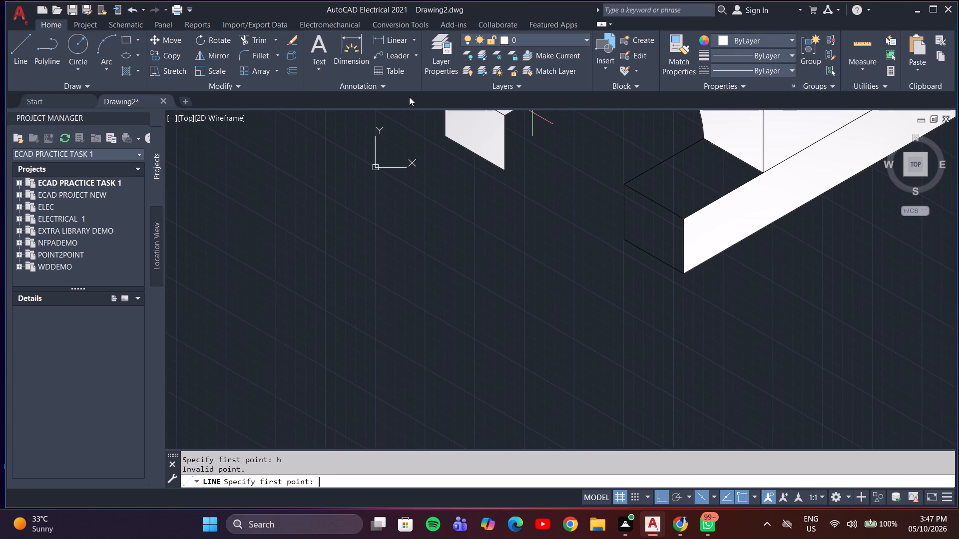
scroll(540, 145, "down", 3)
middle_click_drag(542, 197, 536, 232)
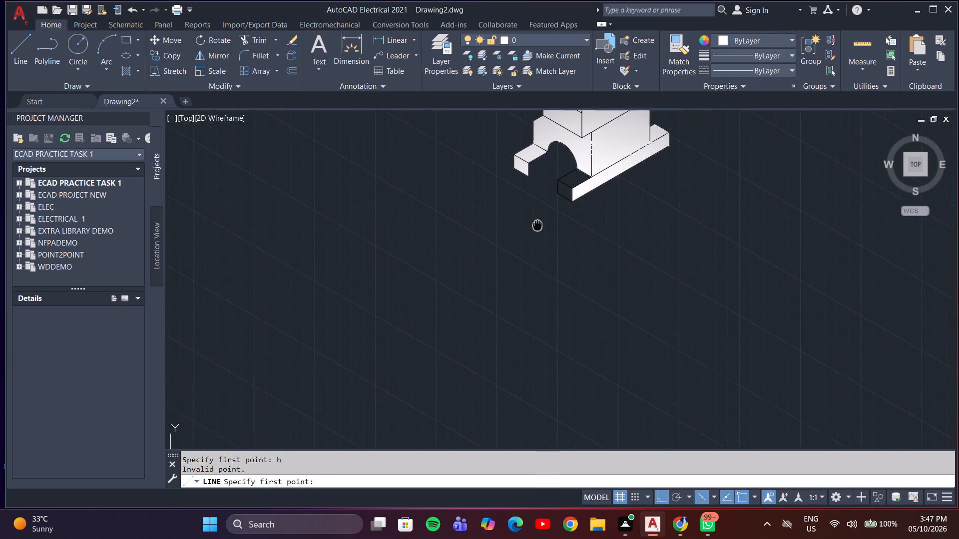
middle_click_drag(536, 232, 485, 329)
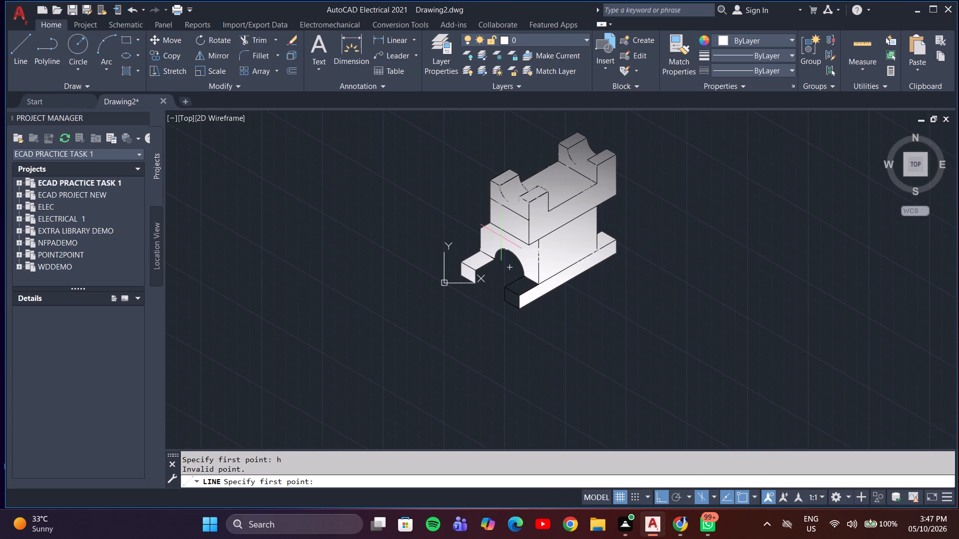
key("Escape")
Start a Gradient-type hatch and fill the near front corner block's top and front faces.
key("h")
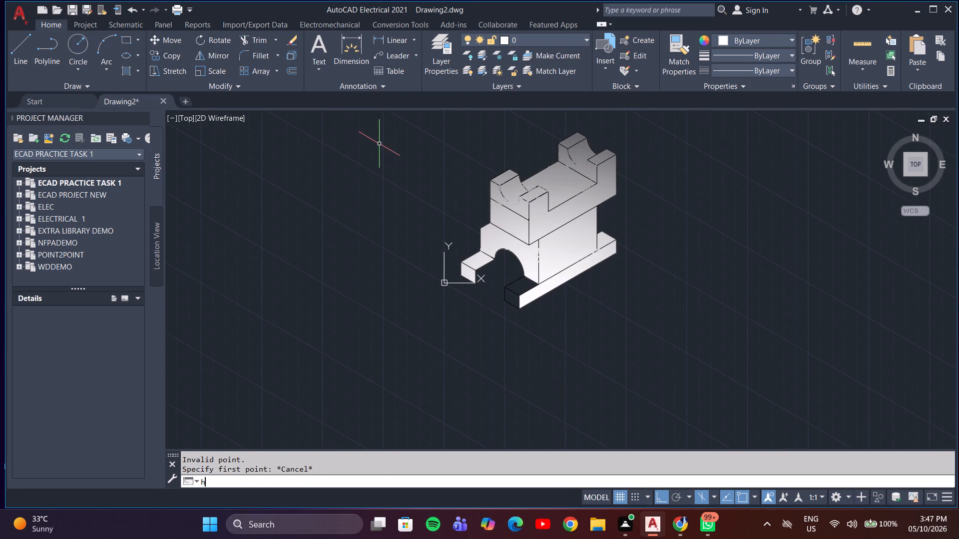
key("Return")
left_click(420, 40)
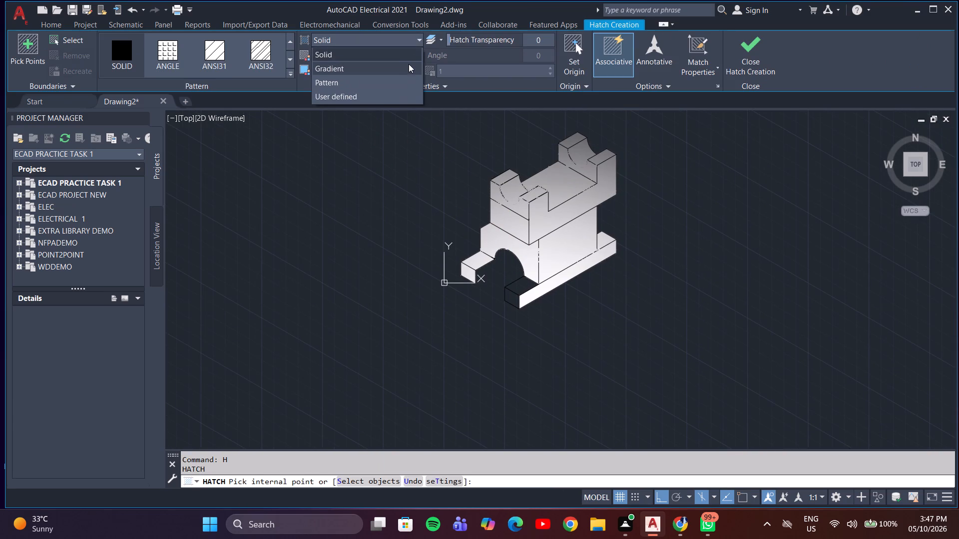
left_click(402, 67)
left_click(516, 284)
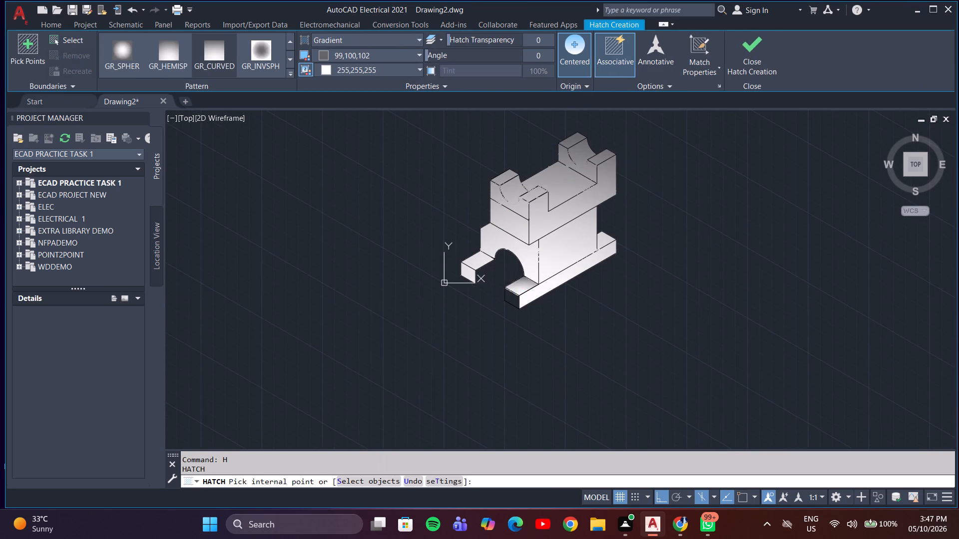
left_click(513, 305)
scroll(579, 258, "down", 2)
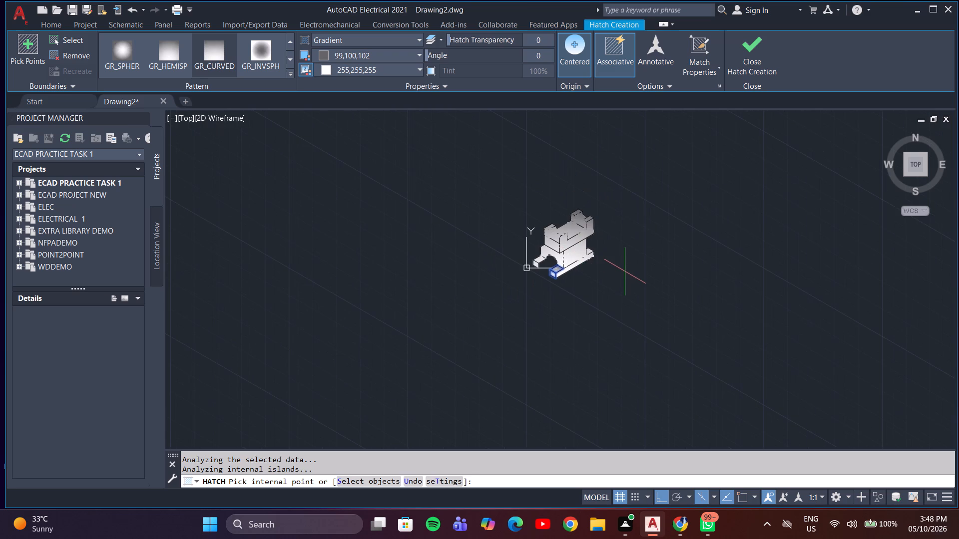
key("Return")
Draw a line at 30° in the top isoplane from the far front corner block's bottom inner corner, past the arch curve.
scroll(615, 264, "up", 3)
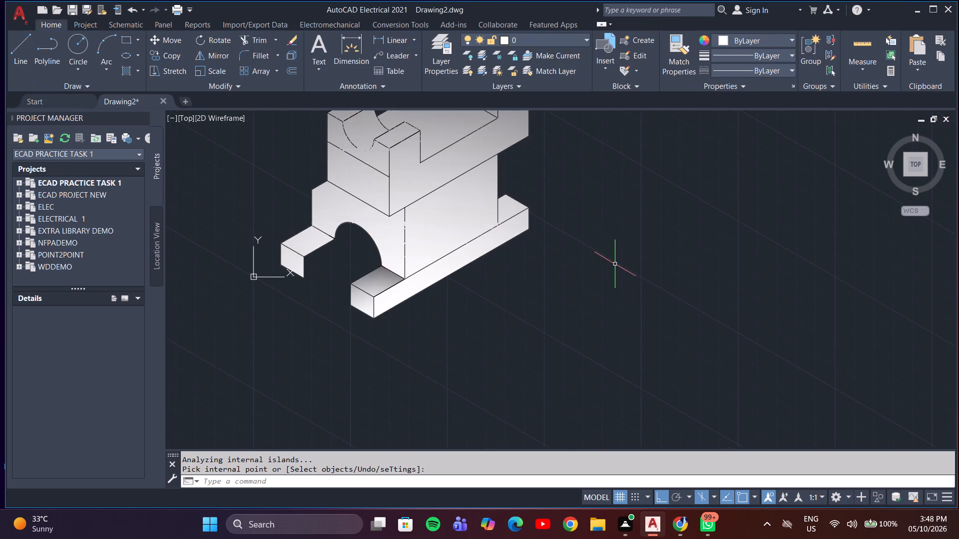
scroll(615, 263, "down", 3)
scroll(557, 238, "up", 3)
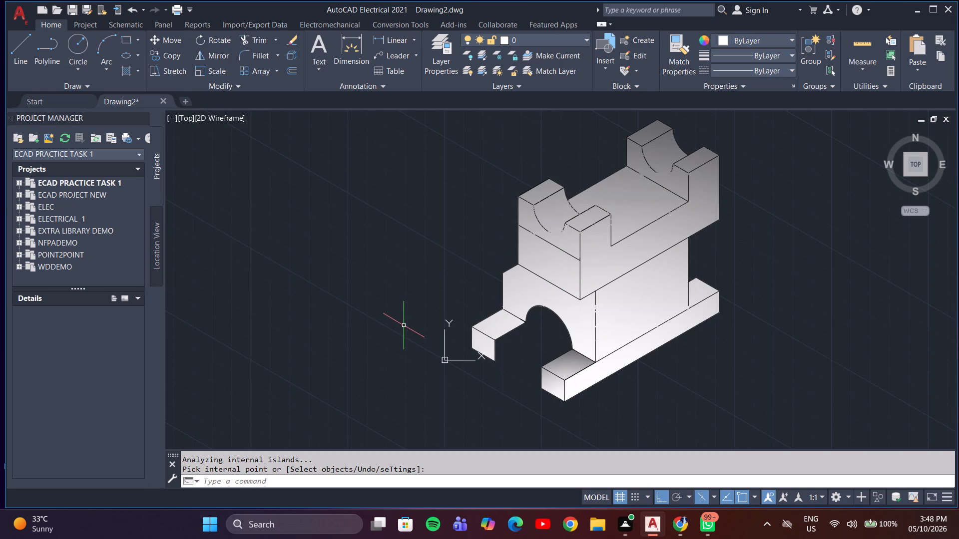
key("l")
key("Return")
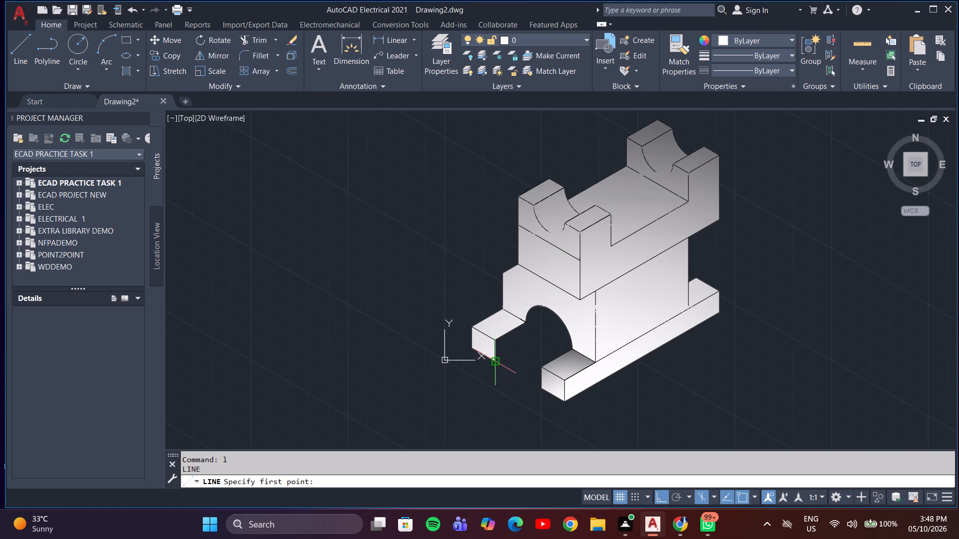
left_click(497, 360)
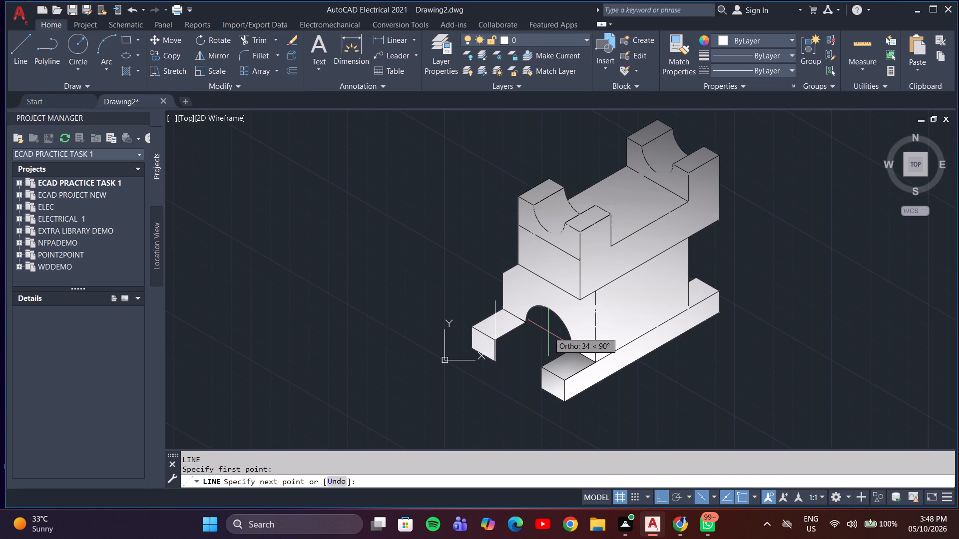
key("F5")
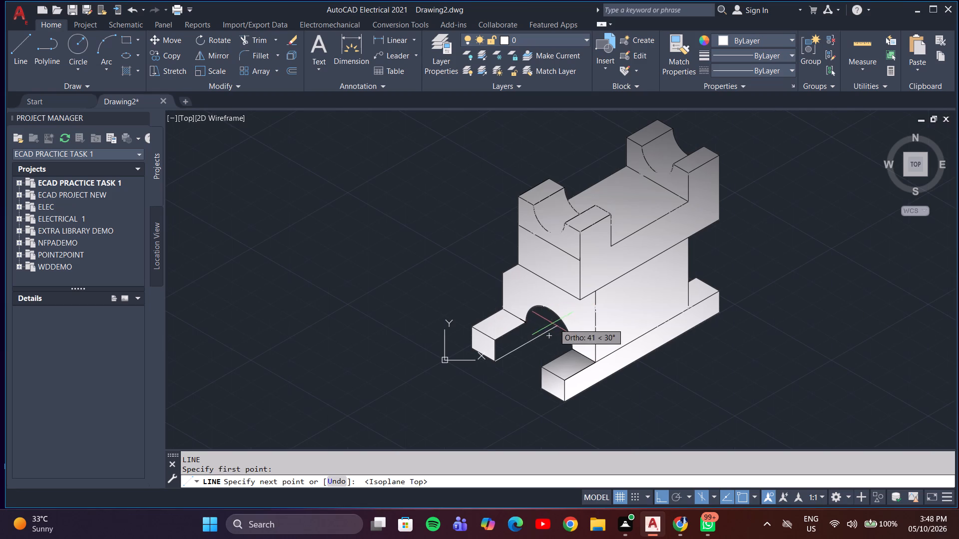
left_click(572, 315)
key("Escape")
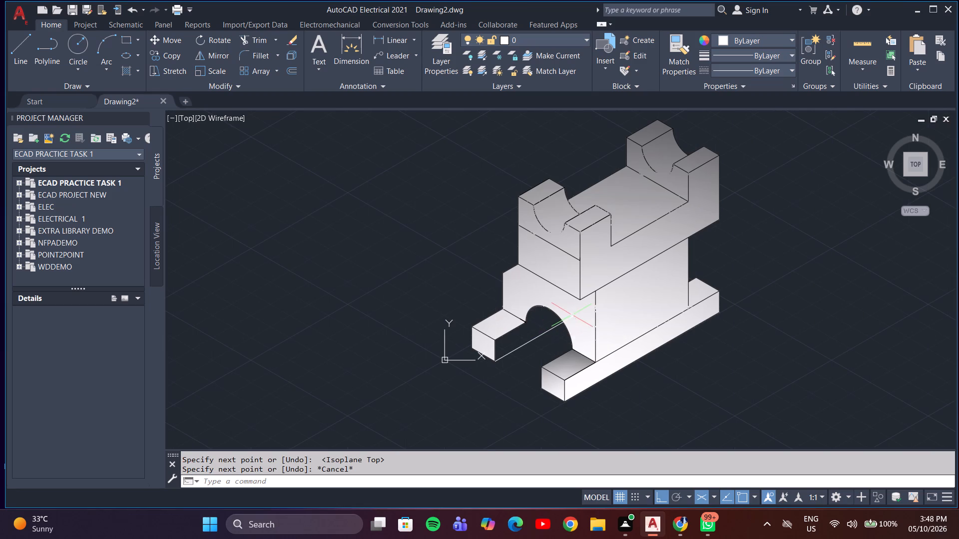
Set the current object colour to black (0,0,0).
left_click(777, 35)
left_click(723, 87)
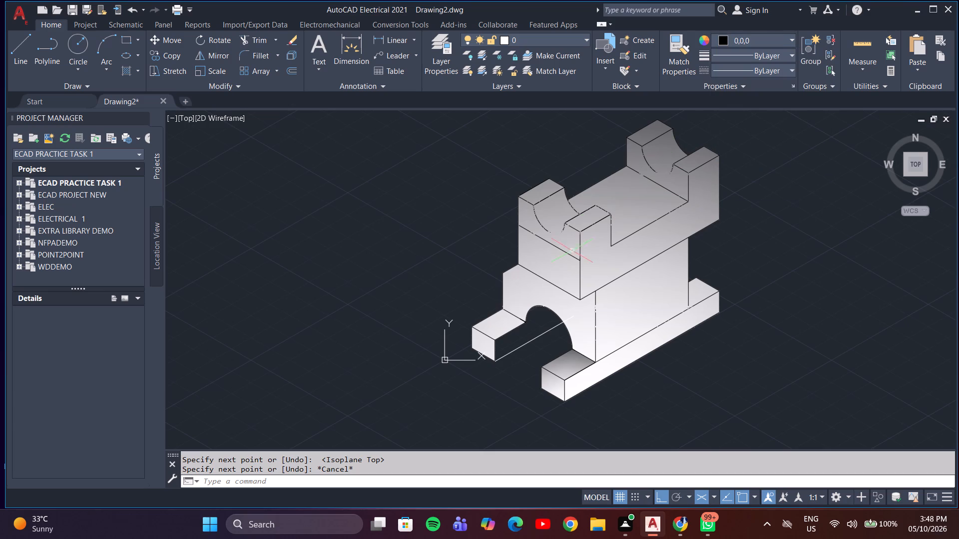
key("Escape")
key("Escape")
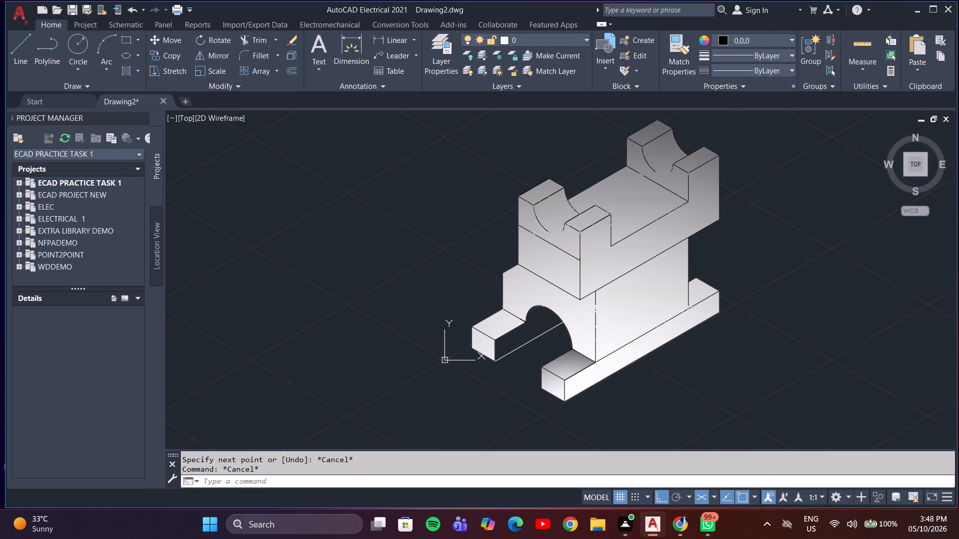
key("Escape")
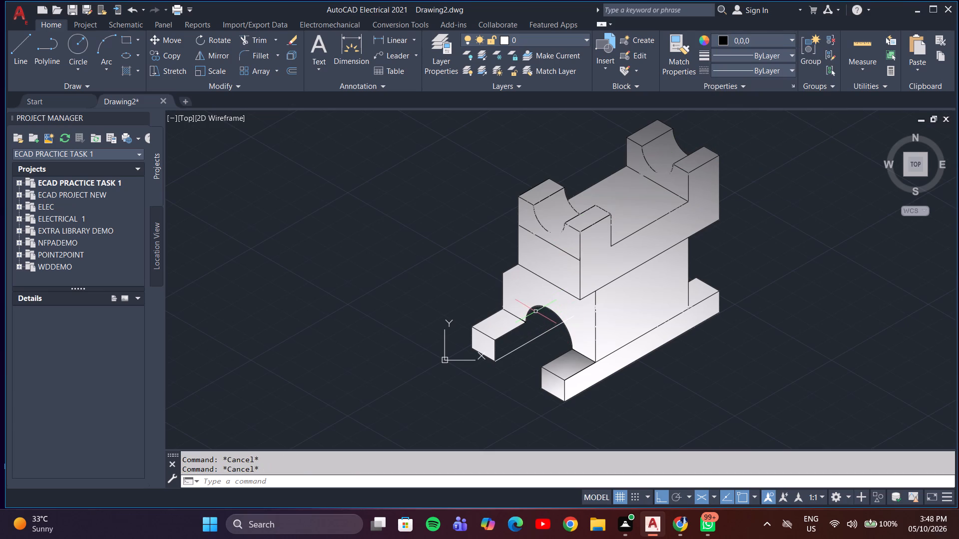
Colour the new line running through the arch opening black (0,0,0).
left_click(531, 354)
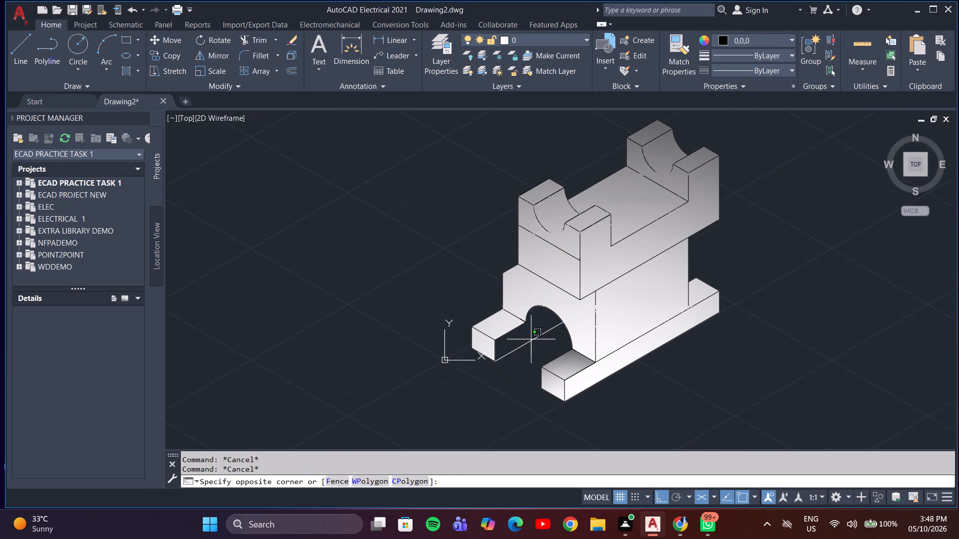
left_click(531, 339)
left_click(772, 41)
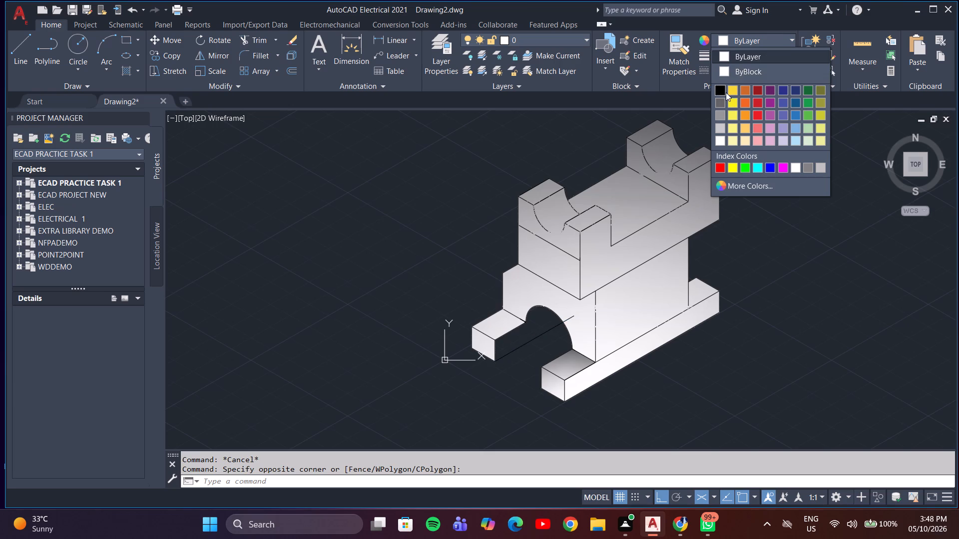
left_click(723, 92)
key("Escape")
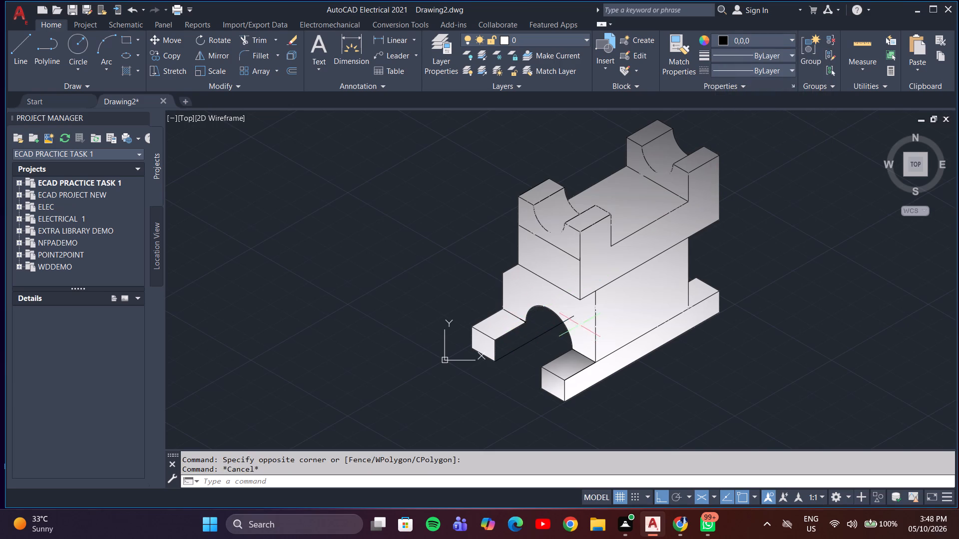
Trim the end of the line that extends past the arch curve onto the front wall.
scroll(482, 297, "up", 2)
type("tr")
key("Return")
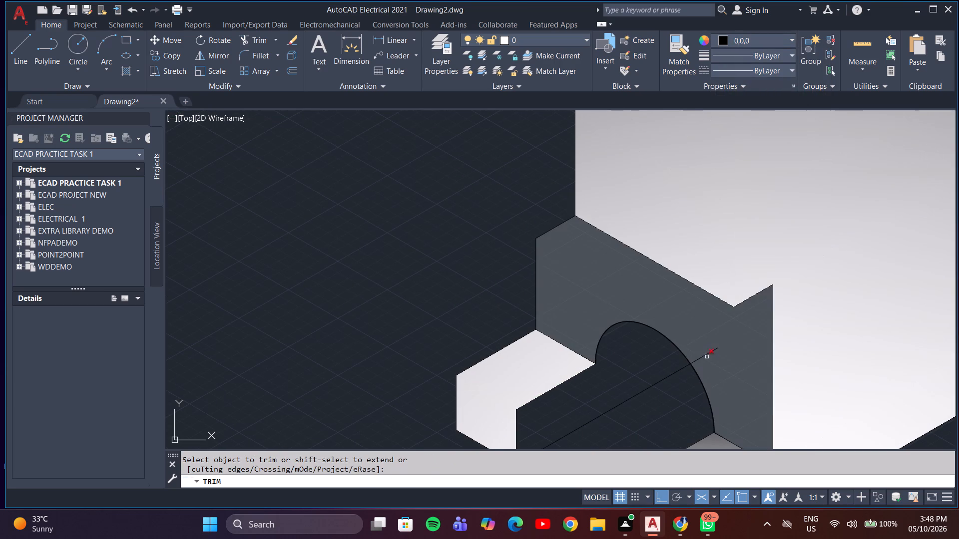
left_click(707, 355)
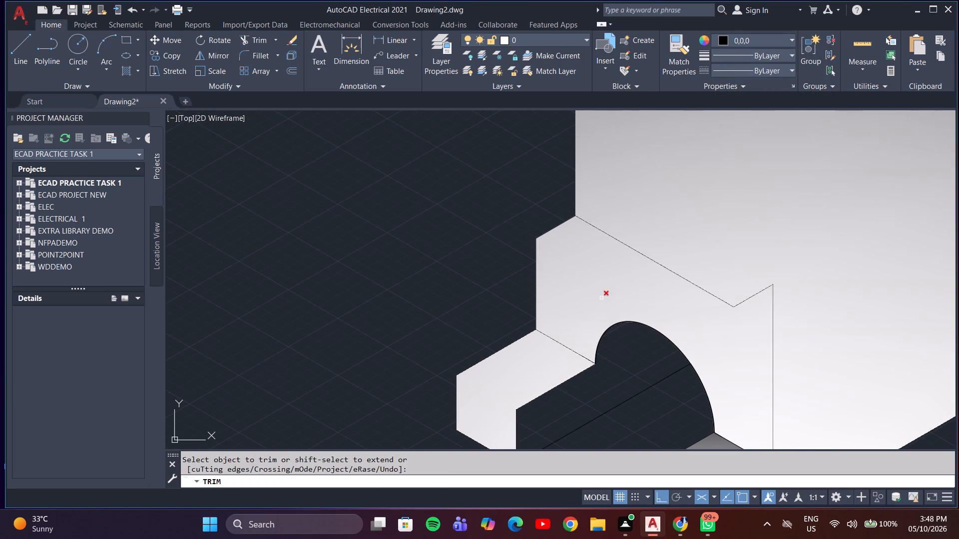
key("Escape")
left_click(782, 40)
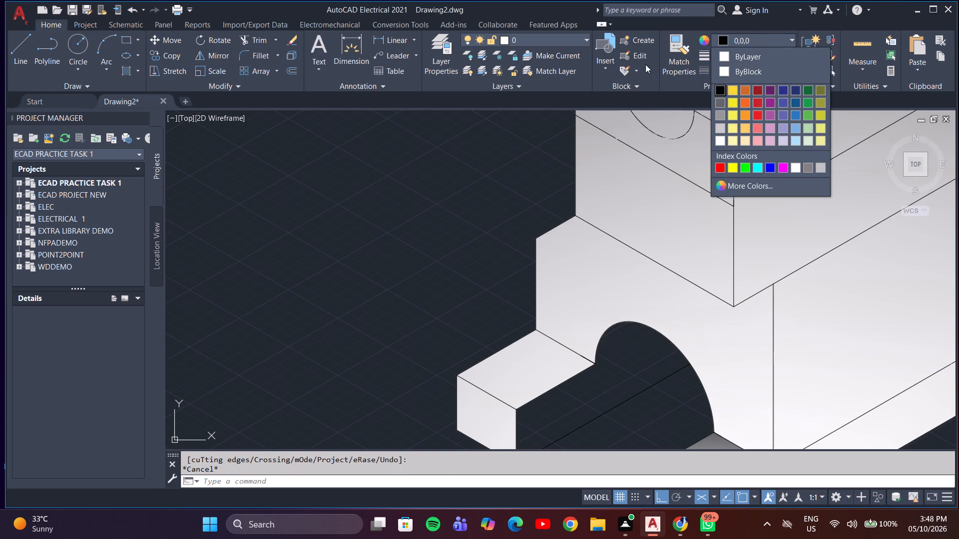
key("Escape")
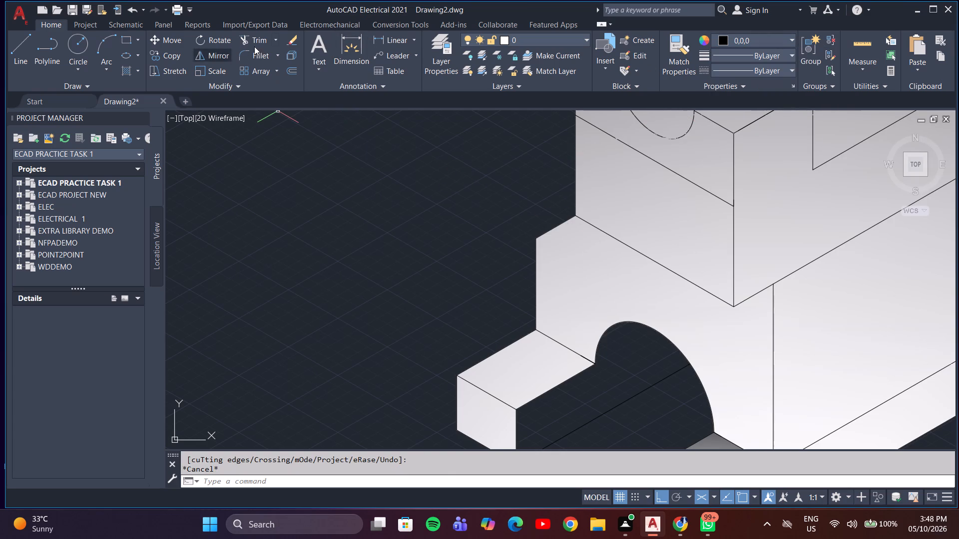
Hatch the arch opening's inner surface and adjoining block face with a gradient from 99,100,102 to 255,255,255.
scroll(194, 119, "down", 2)
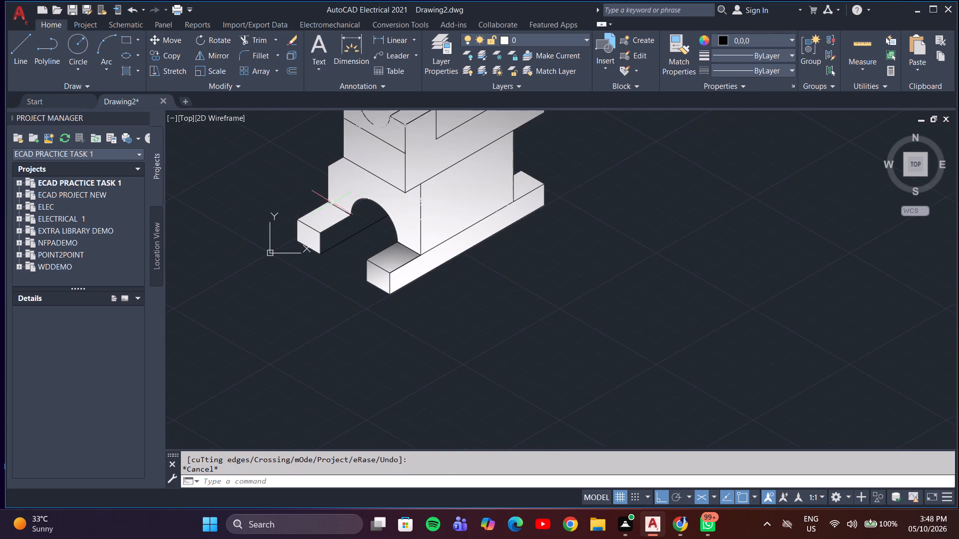
middle_click_drag(345, 204, 415, 337)
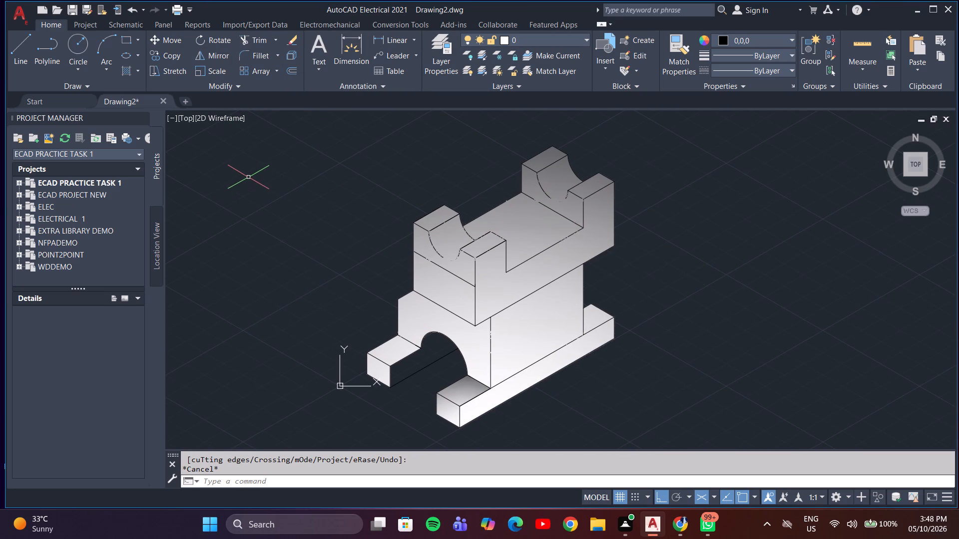
key("h")
key("Return")
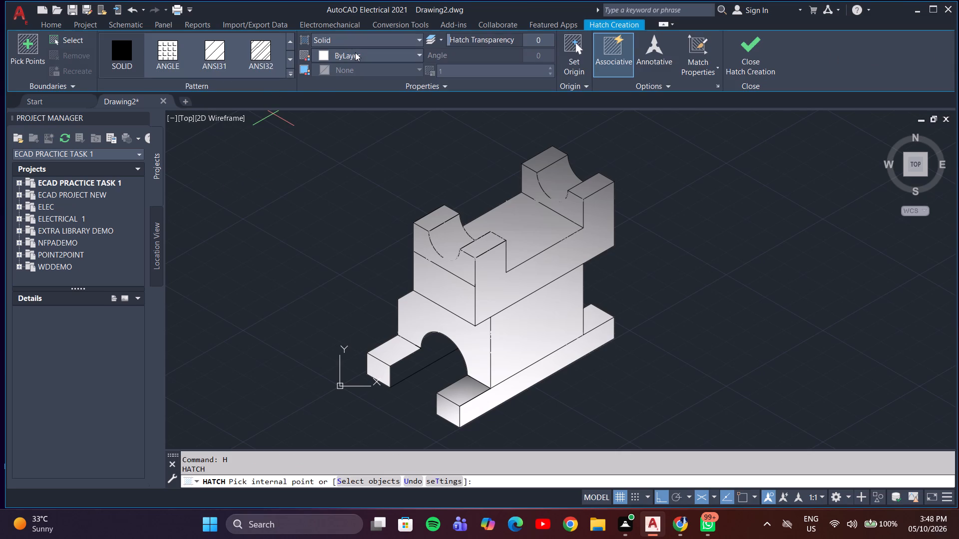
left_click(355, 52)
left_click(324, 131)
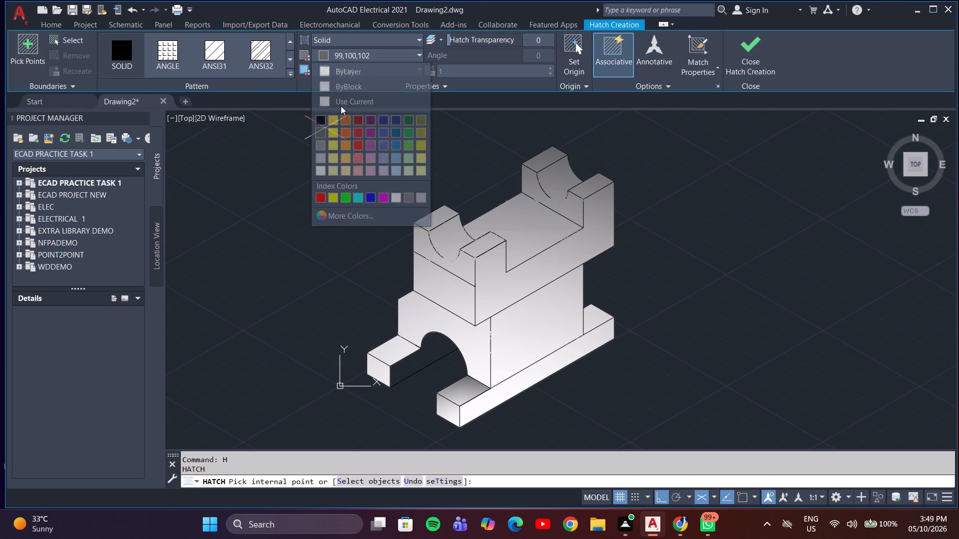
left_click(353, 66)
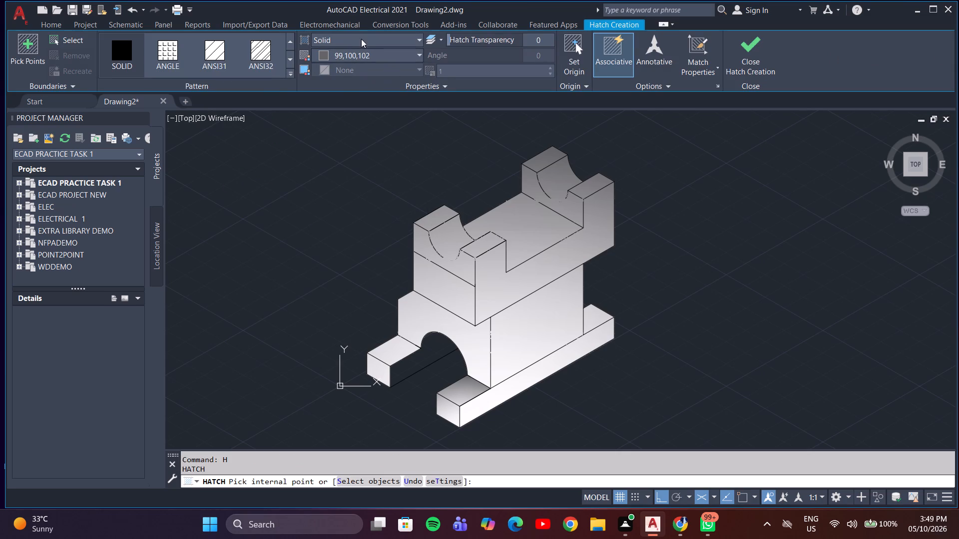
left_click(363, 37)
left_click(358, 75)
left_click(364, 32)
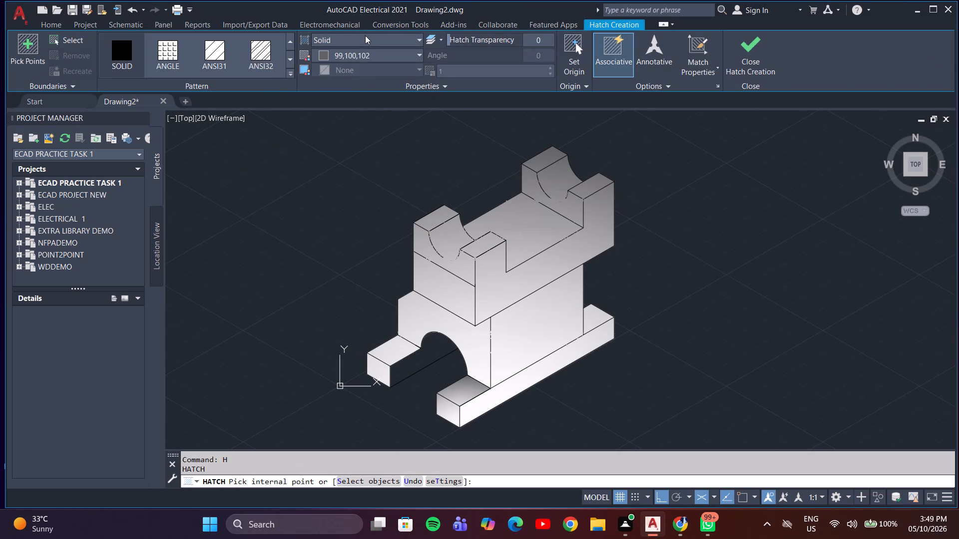
left_click(365, 35)
left_click(365, 66)
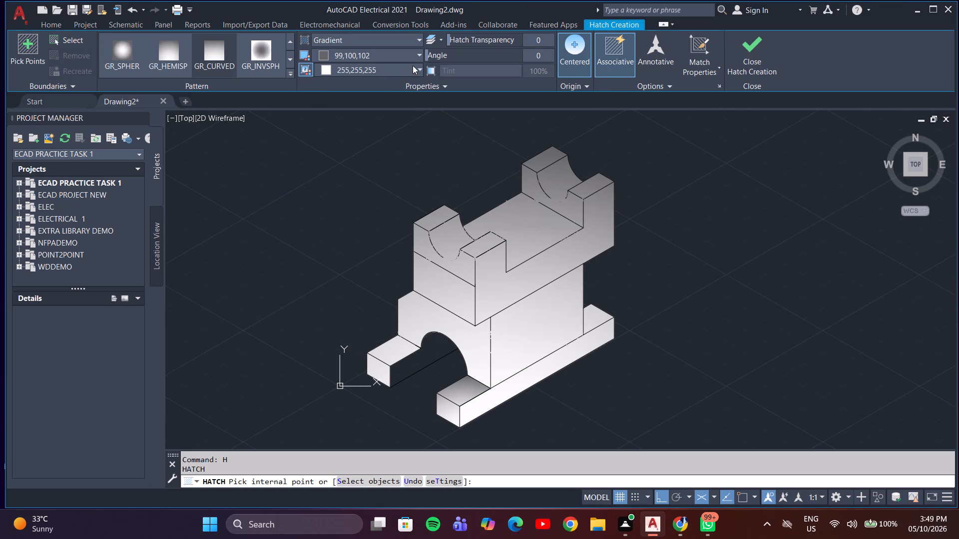
left_click(398, 370)
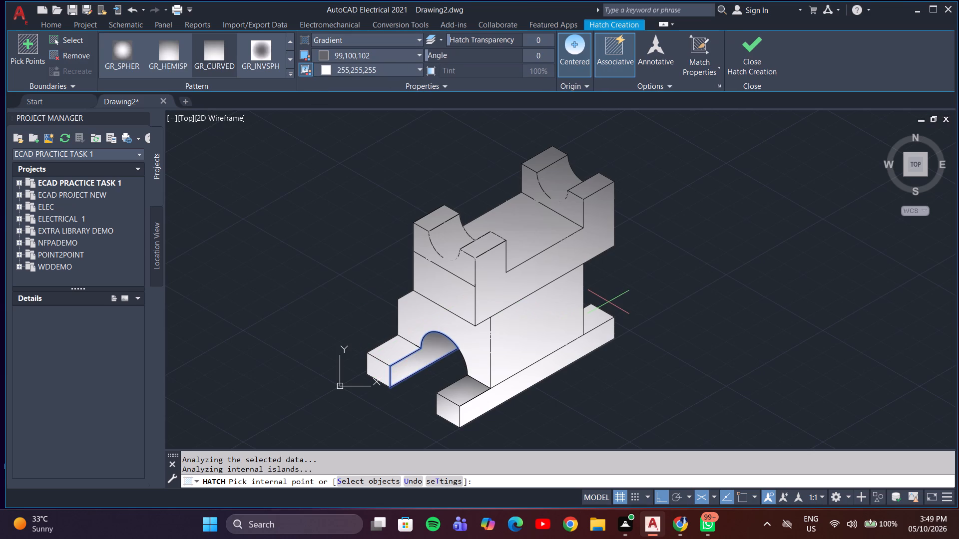
key("Return")
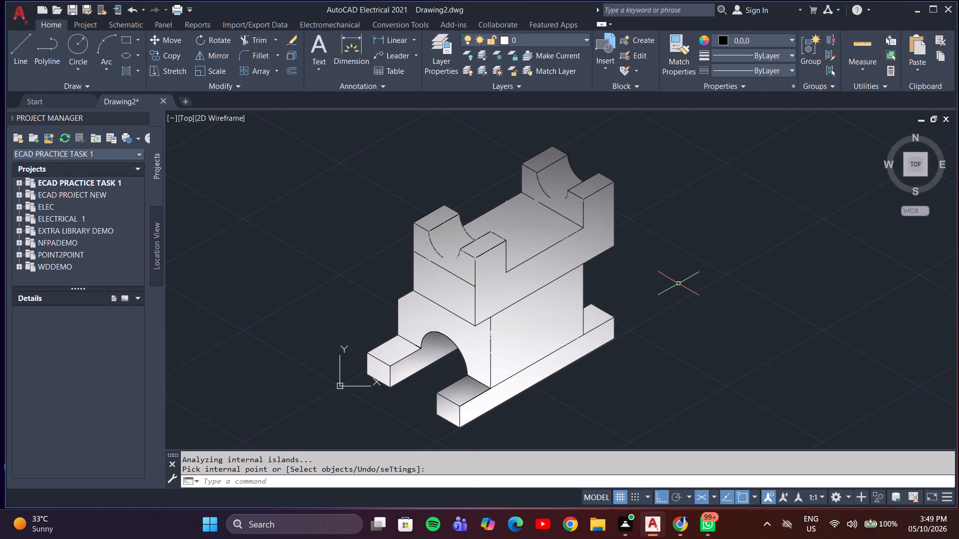
Examine the shaded figure overall and up close around the arch opening and the body's side wall.
scroll(659, 266, "down", 2)
middle_click_drag(569, 237, 455, 211)
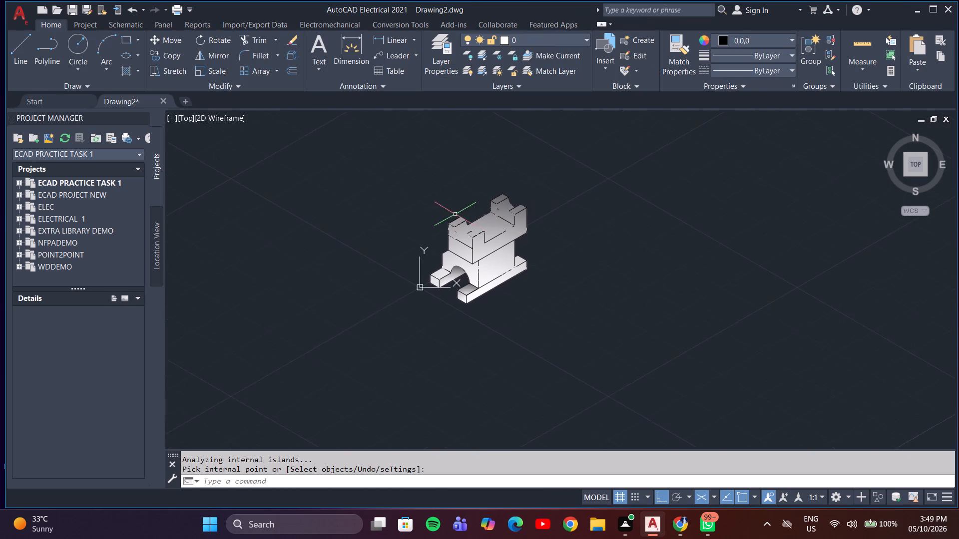
scroll(466, 219, "up", 3)
scroll(466, 219, "down", 2)
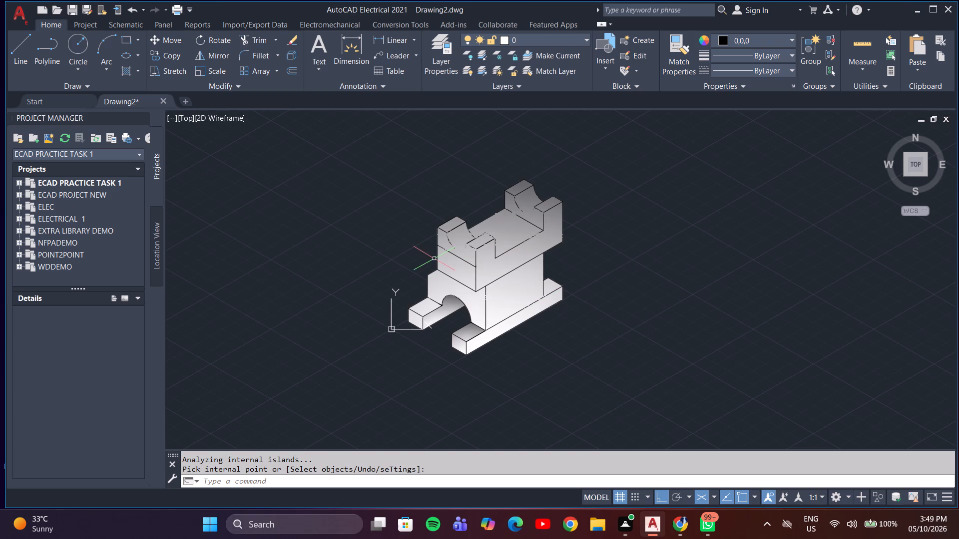
scroll(432, 276, "up", 3)
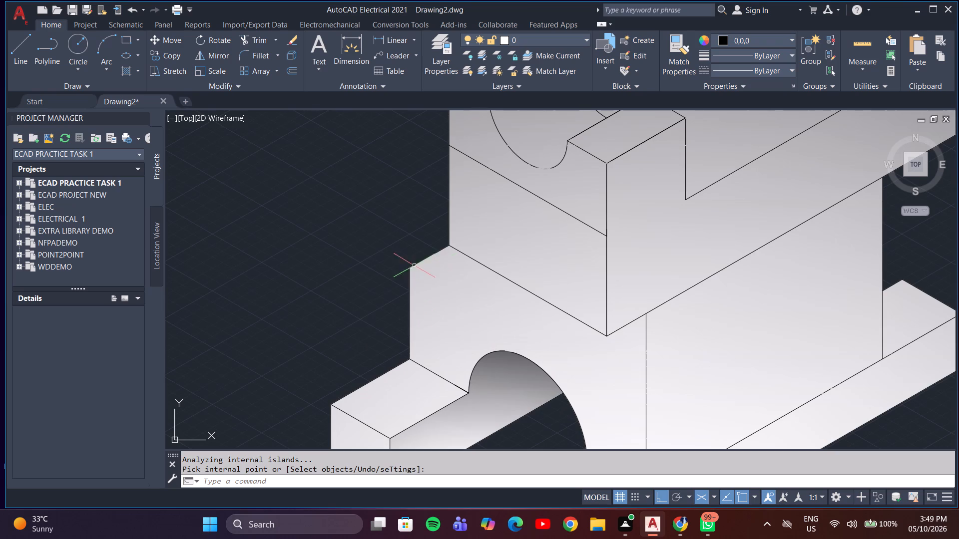
scroll(381, 252, "down", 3)
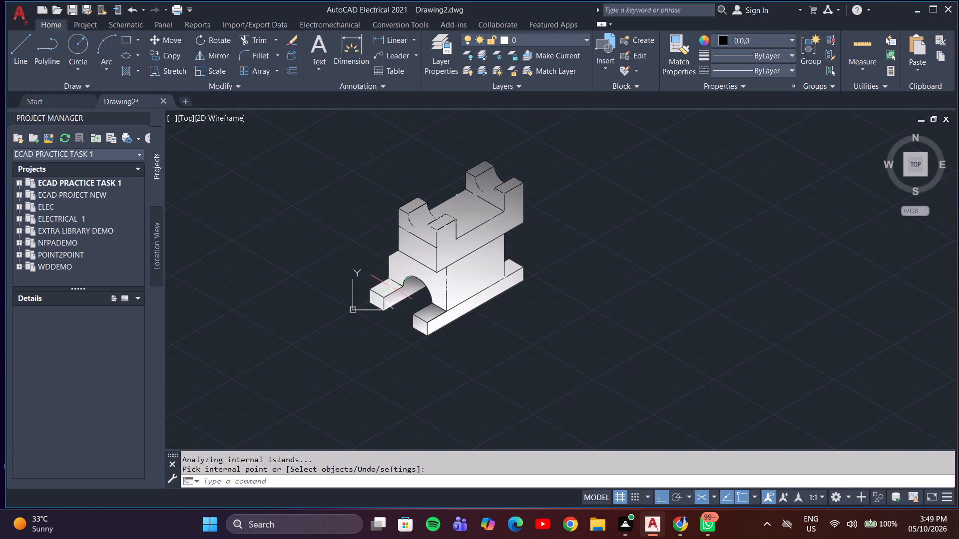
scroll(391, 277, "up", 3)
scroll(391, 277, "down", 2)
scroll(391, 277, "up", 2)
scroll(391, 277, "down", 2)
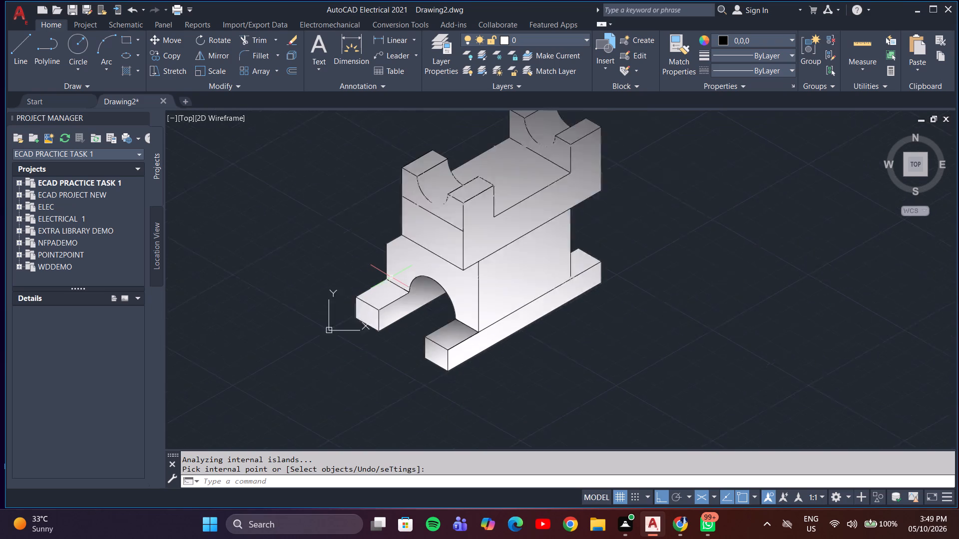
scroll(391, 277, "down", 2)
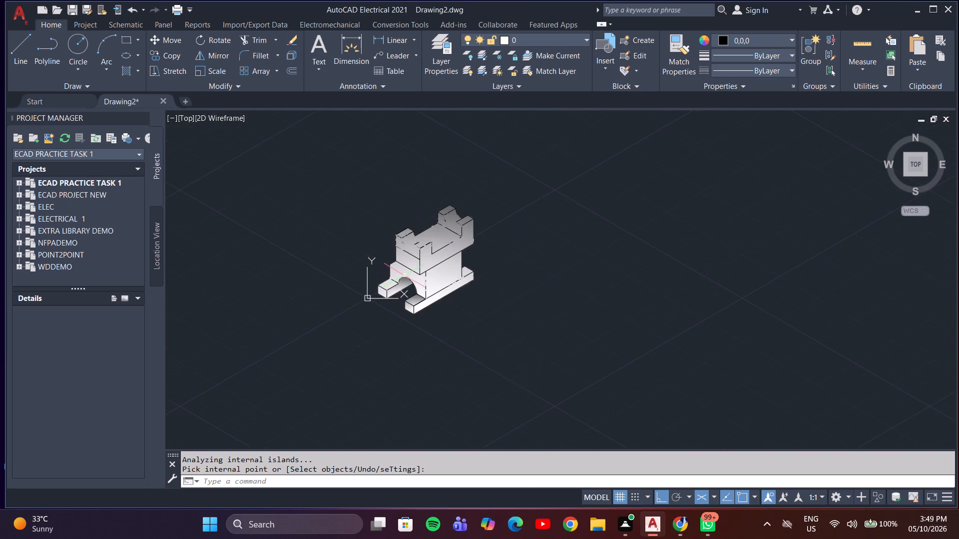
scroll(409, 275, "up", 2)
scroll(541, 281, "up", 3)
scroll(506, 271, "down", 2)
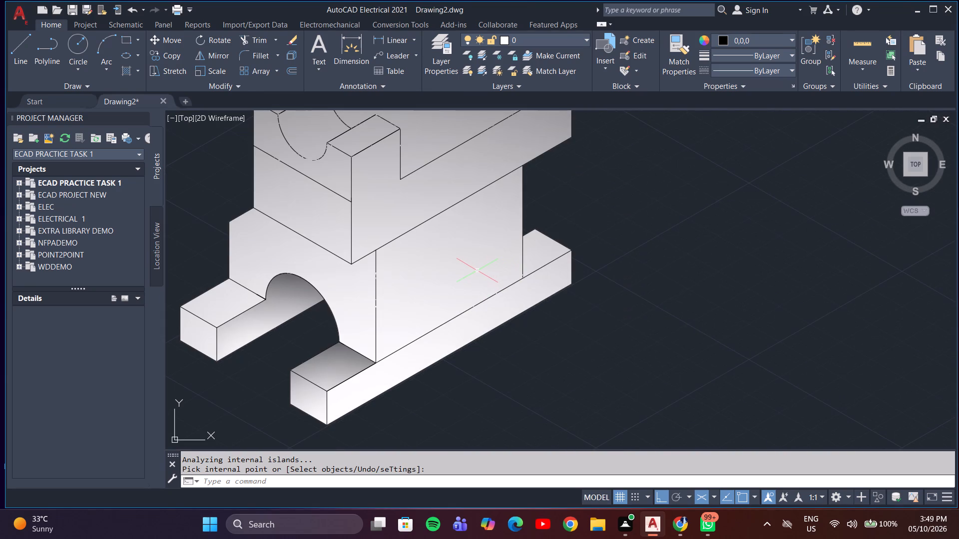
Delete the large gradient hatch covering the body and base faces.
key("Escape")
left_click(455, 262)
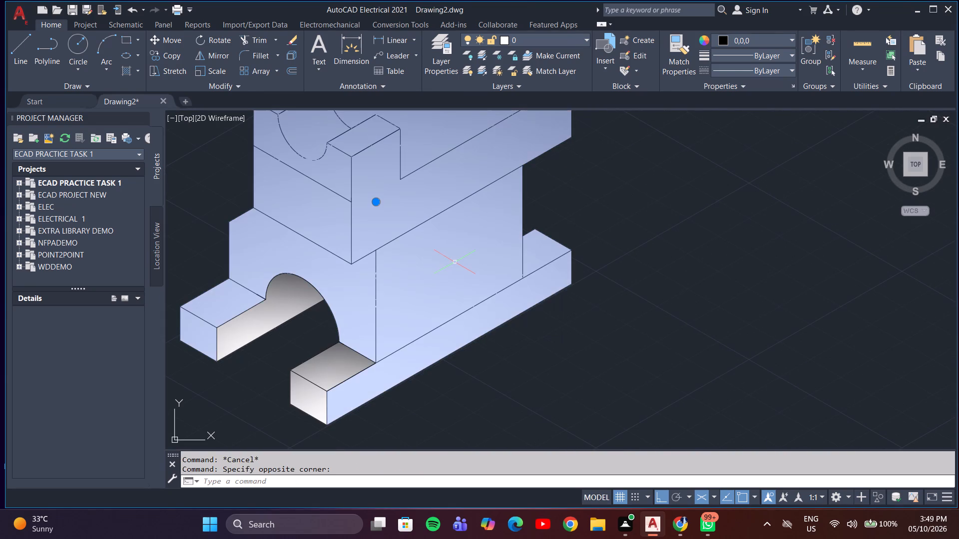
key("Delete")
scroll(455, 262, "down", 3)
scroll(456, 264, "up", 4)
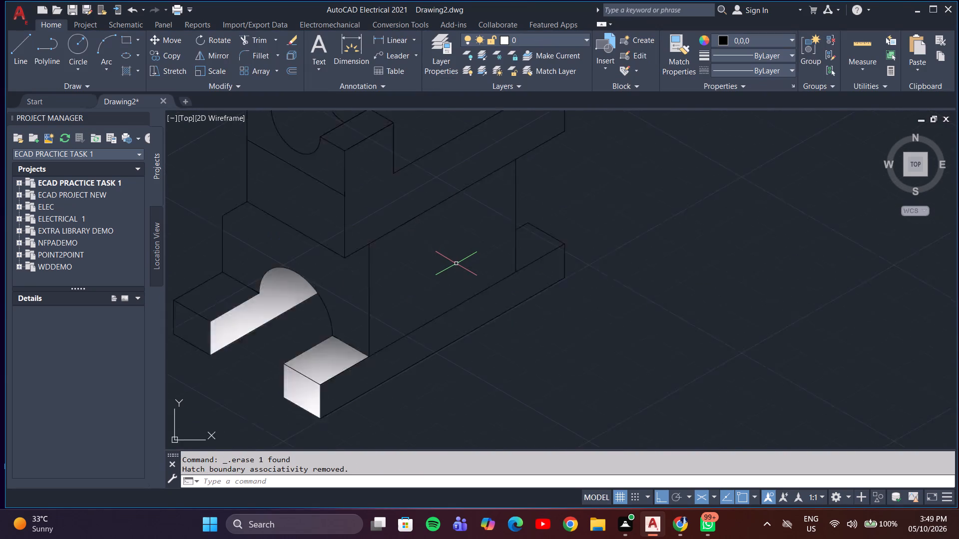
Set the current object colour to ByLayer.
left_click(764, 37)
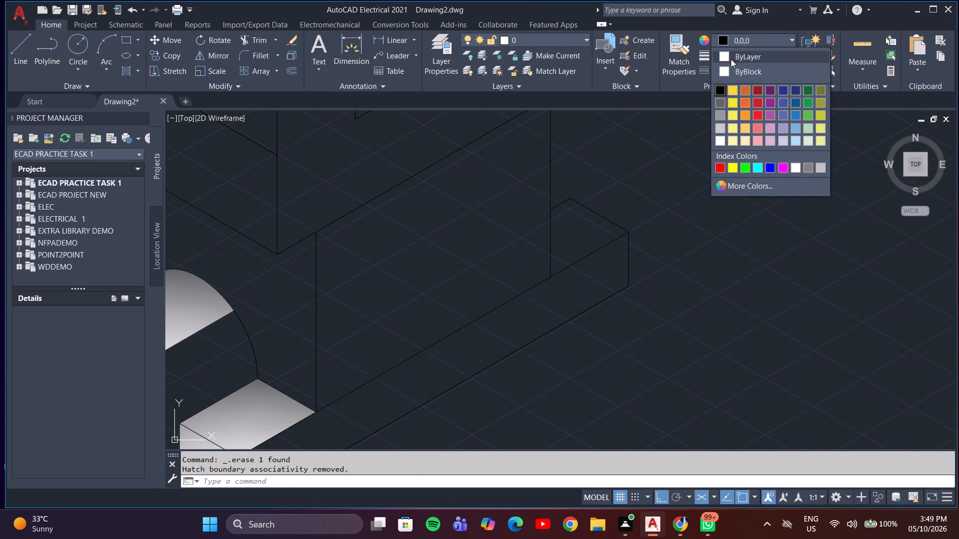
left_click(731, 59)
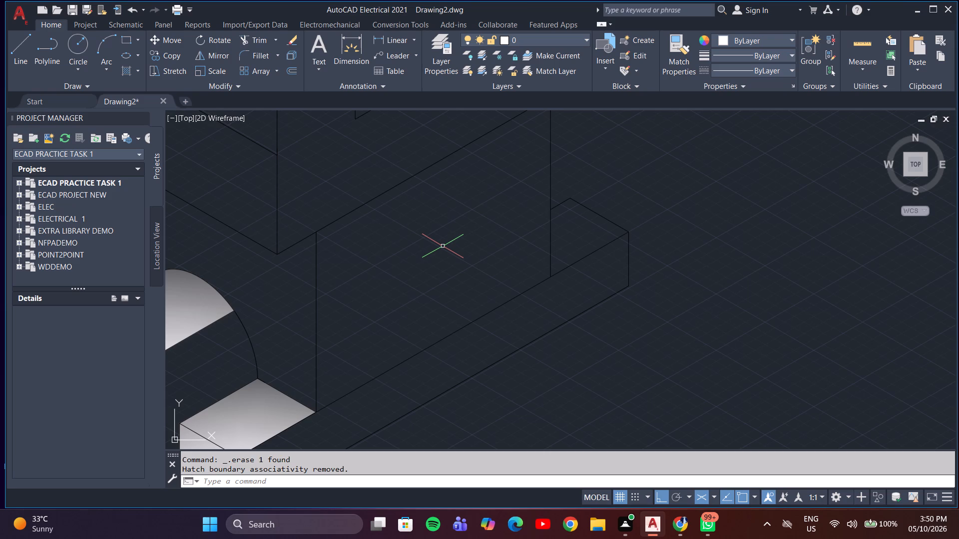
Draw a line at 30° along the side wall's bottom edge, from its near bottom corner to its far bottom corner.
key("Escape")
key("l")
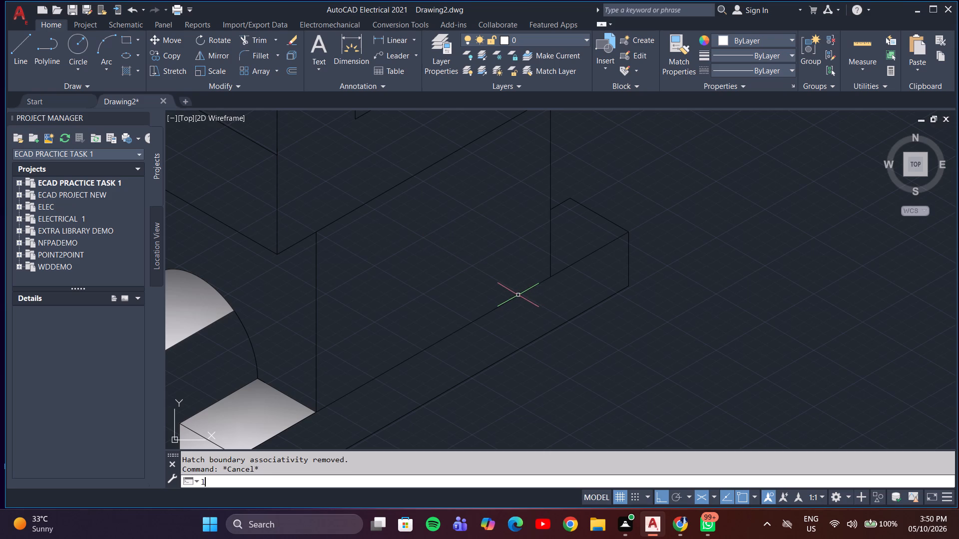
key("Return")
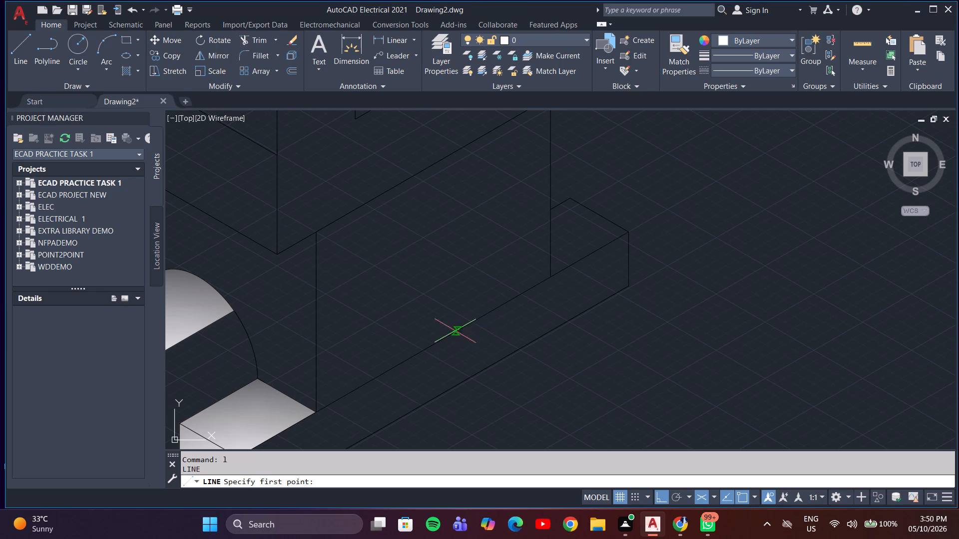
key("semicolon")
key("Return")
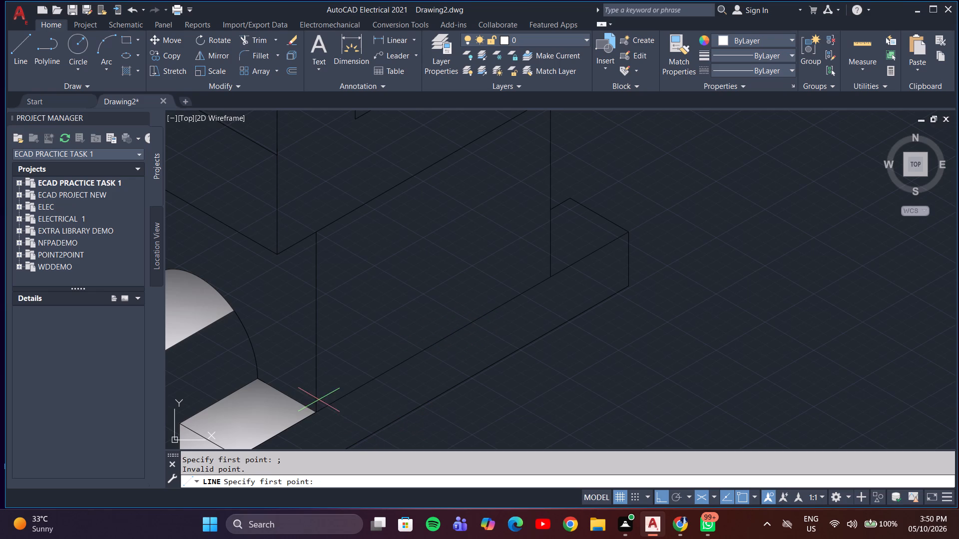
left_click(315, 412)
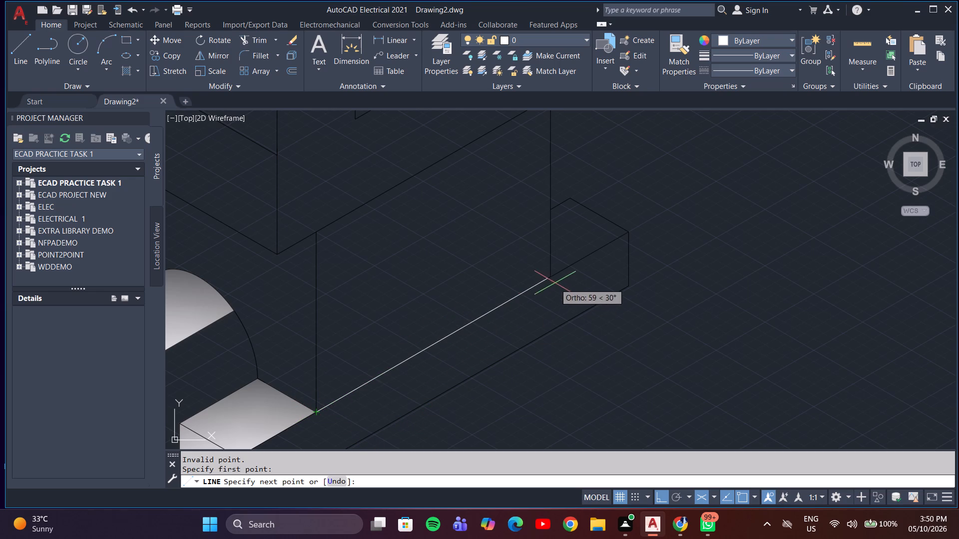
left_click(550, 278)
key("space")
Draw a line in the right isoplane about 10 mm down from the midpoint of the side wall's top edge, continued 12 mm at 30°.
key("l")
key("Return")
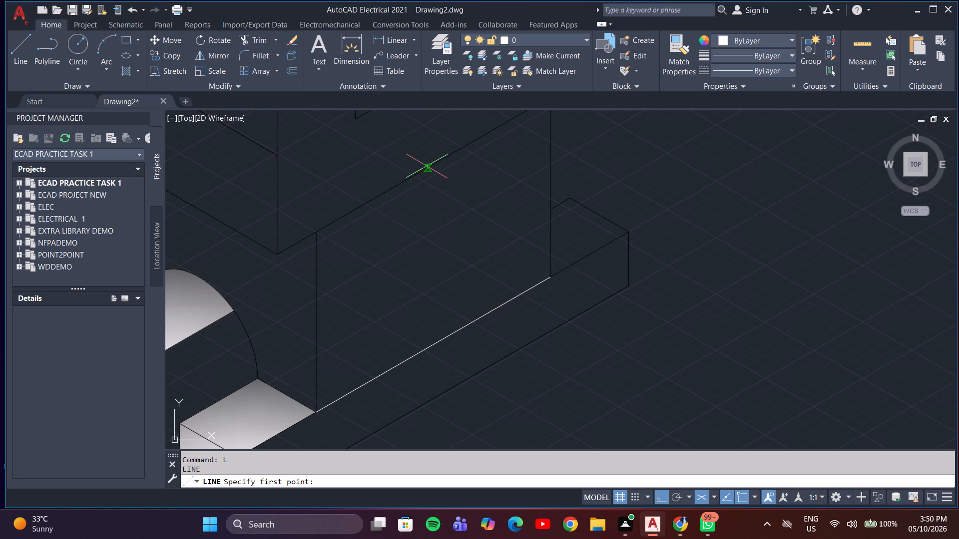
scroll(444, 155, "down", 3)
middle_click_drag(444, 155, 440, 219)
scroll(440, 219, "up", 4)
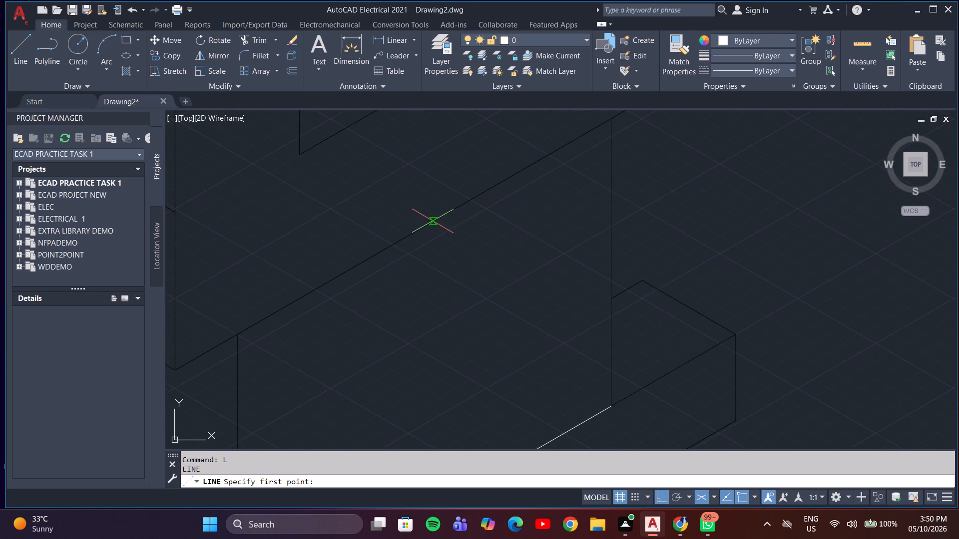
left_click(422, 227)
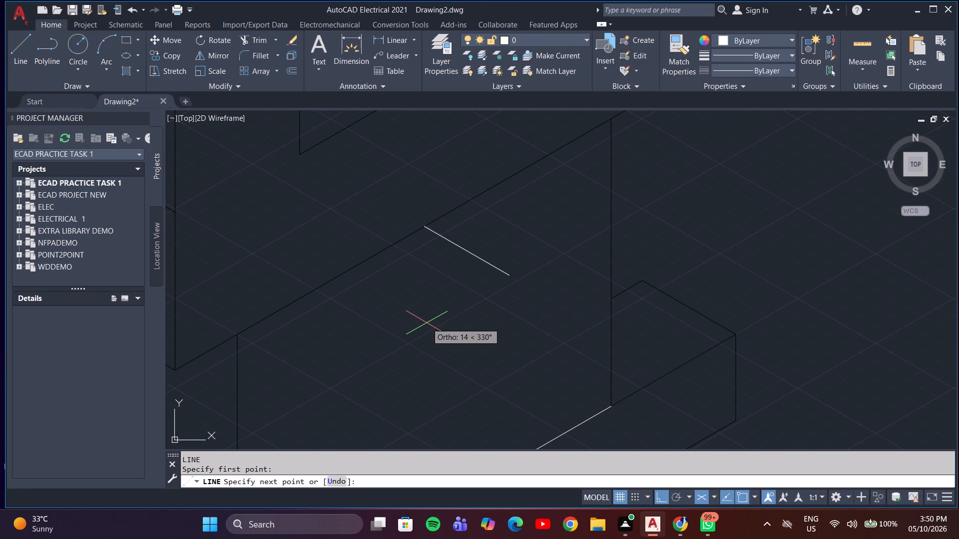
key("F5")
scroll(424, 326, "down", 1)
middle_click_drag(423, 331, 427, 306)
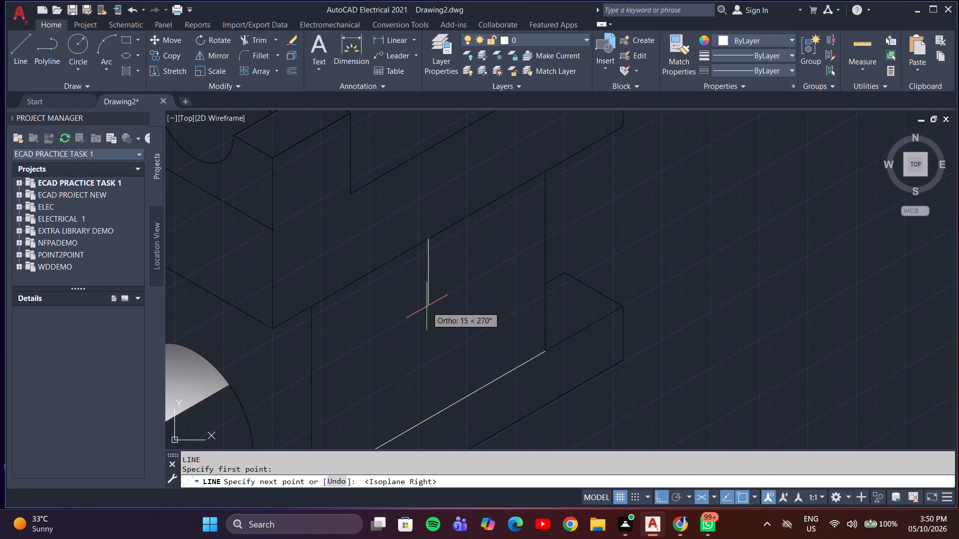
scroll(423, 318, "down", 3)
scroll(424, 318, "up", 2)
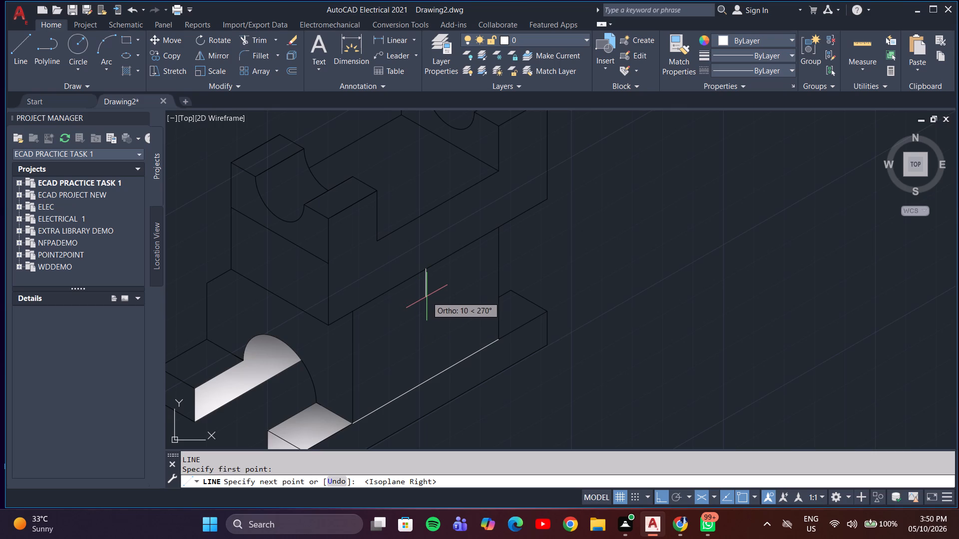
left_click(427, 296)
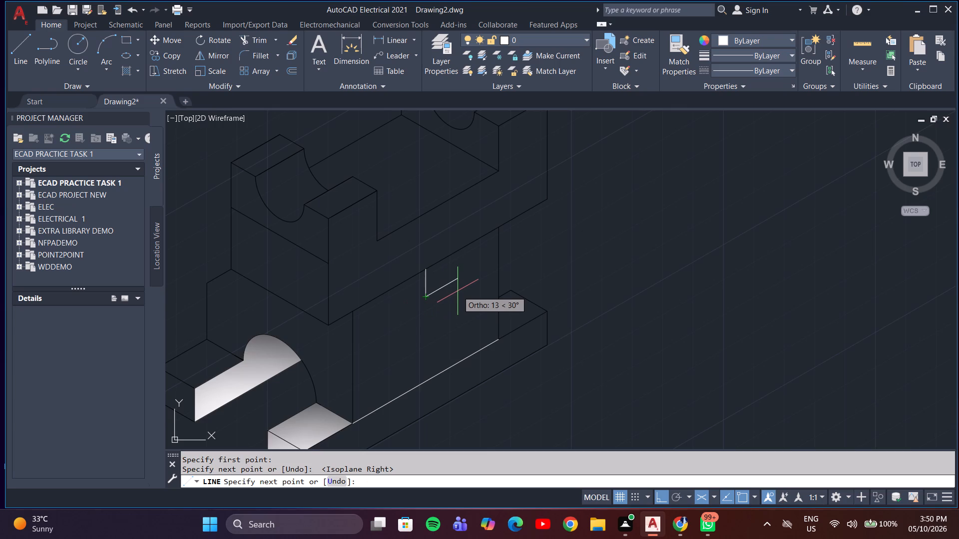
type("12")
key("Return")
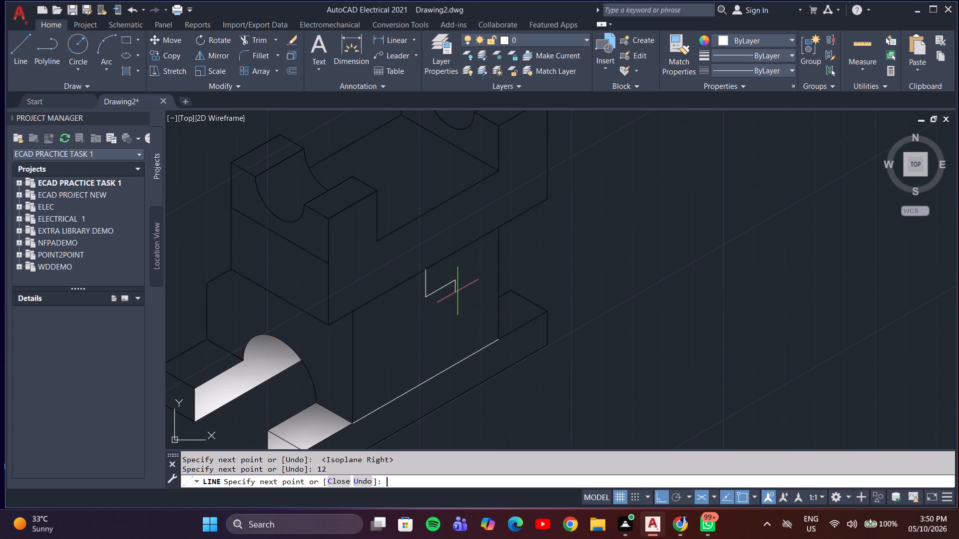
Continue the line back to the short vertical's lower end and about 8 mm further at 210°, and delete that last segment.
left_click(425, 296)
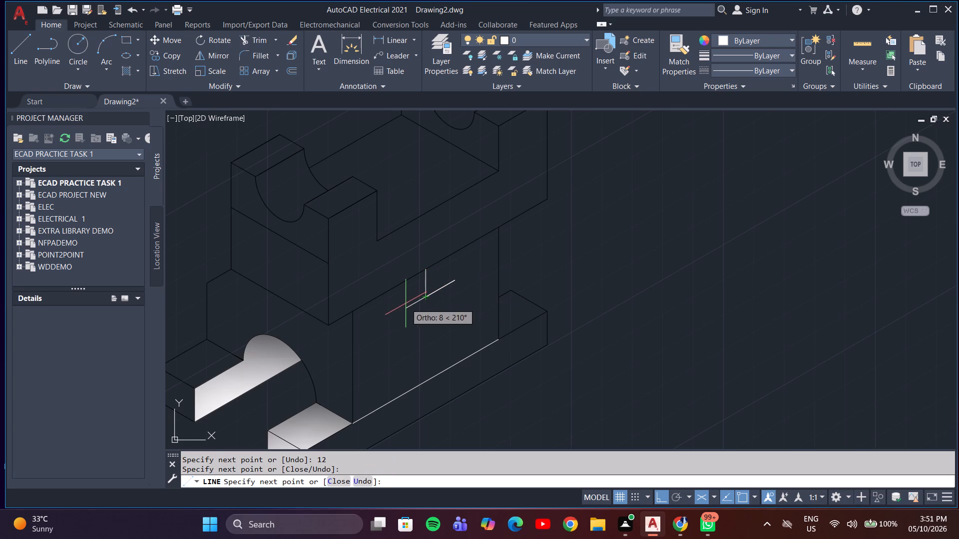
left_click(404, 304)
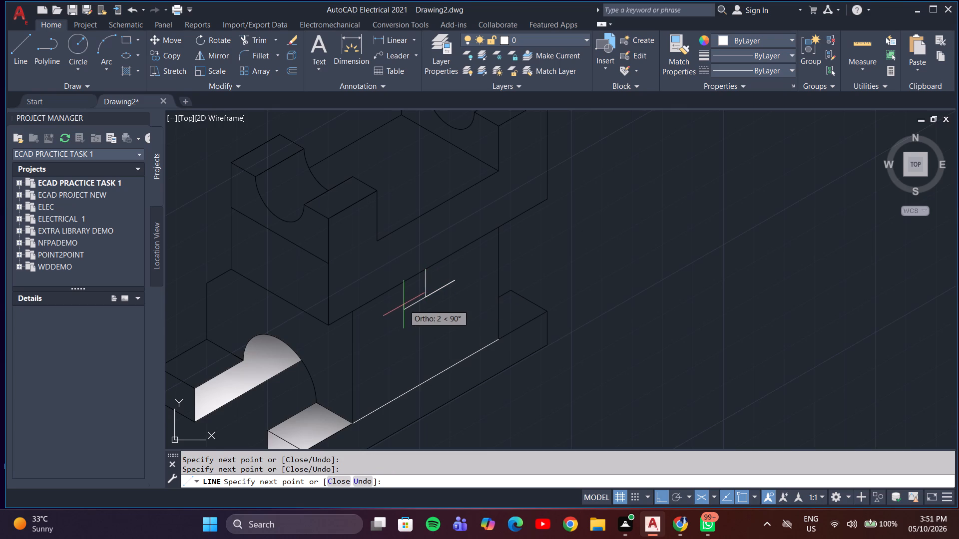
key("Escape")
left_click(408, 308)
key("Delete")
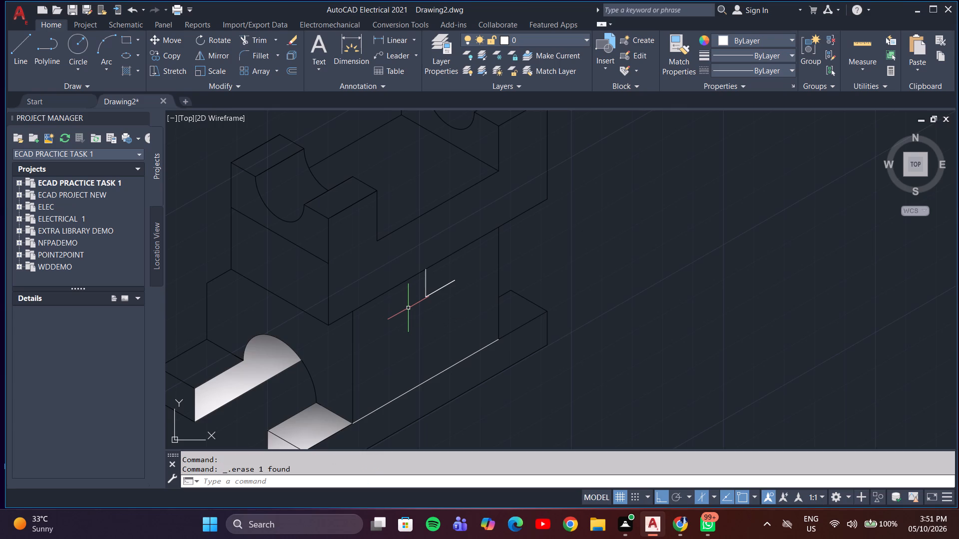
Complete a window outline from the short vertical's lower end: 12 mm at 210°, 20 mm down, across at 30°, and up to the existing line's end.
key("l")
key("Return")
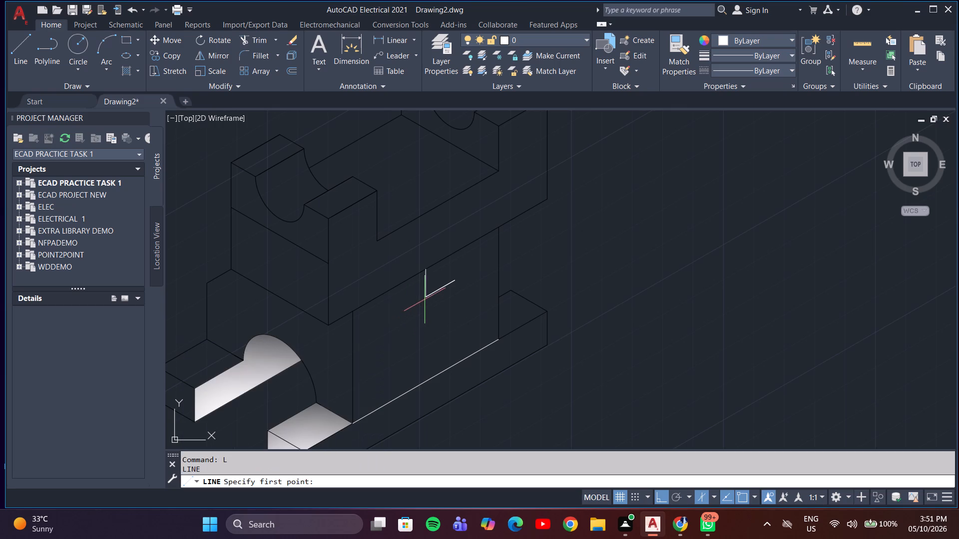
left_click(426, 297)
type("12")
key("Return")
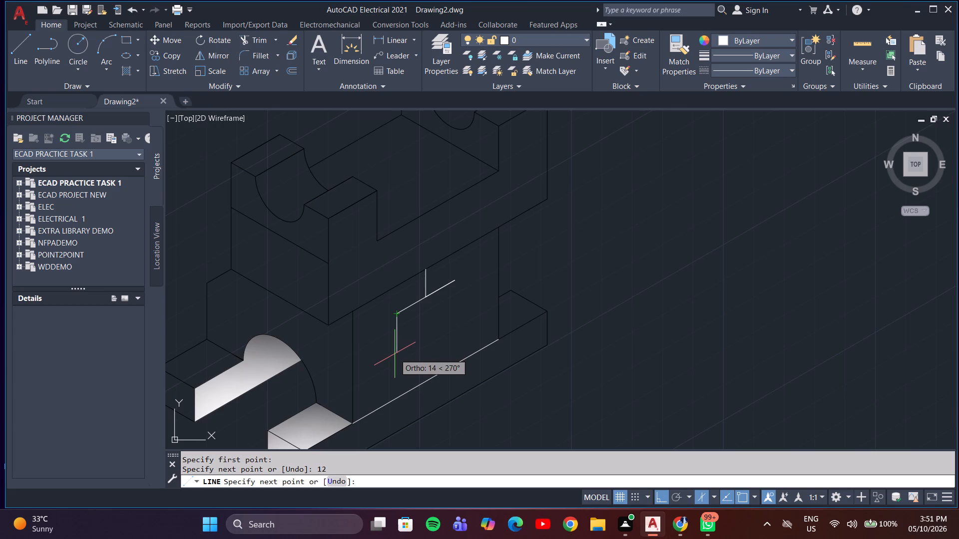
type("20")
key("Return")
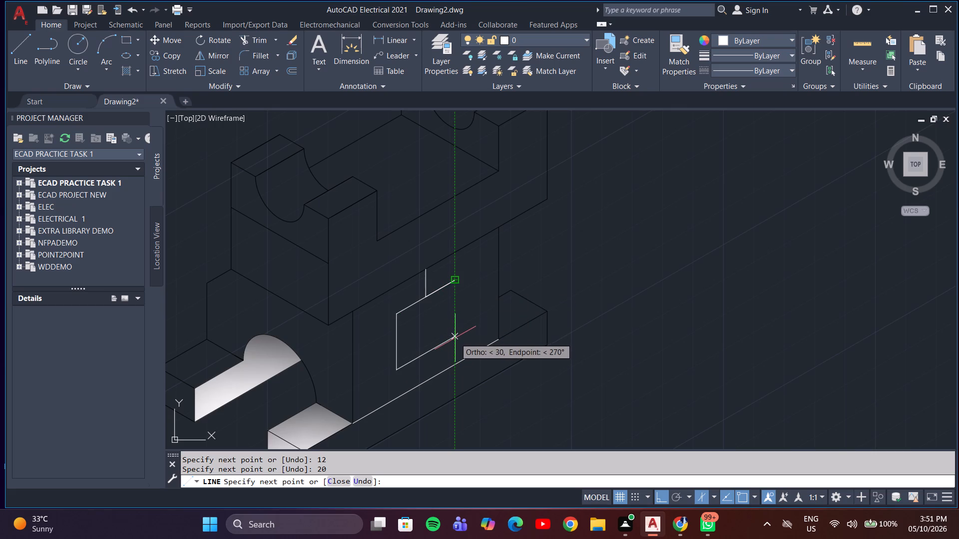
left_click(455, 338)
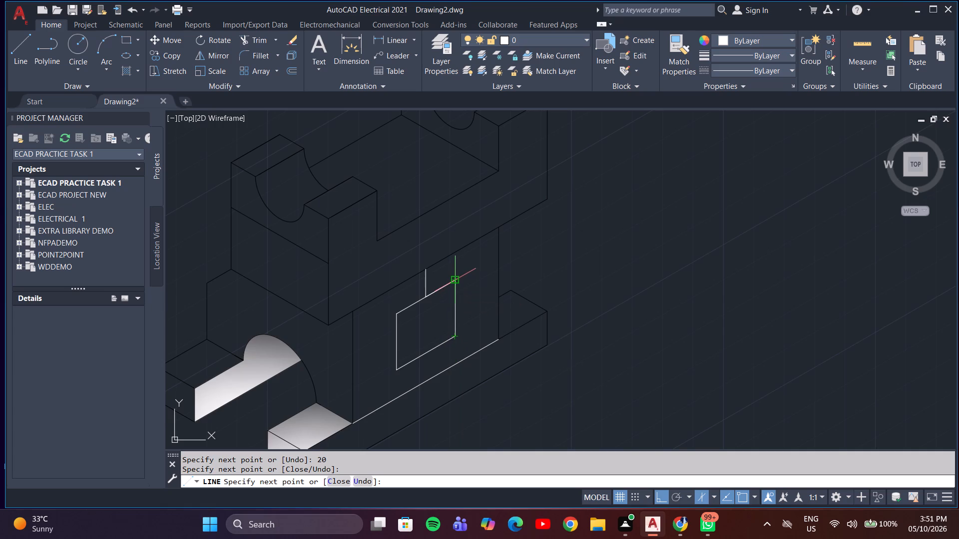
left_click(457, 282)
key("Escape")
Trim away the short vertical above the window outline and the added line along the side wall's bottom edge.
type("tr")
key("Return")
left_click(438, 279)
left_click(422, 284)
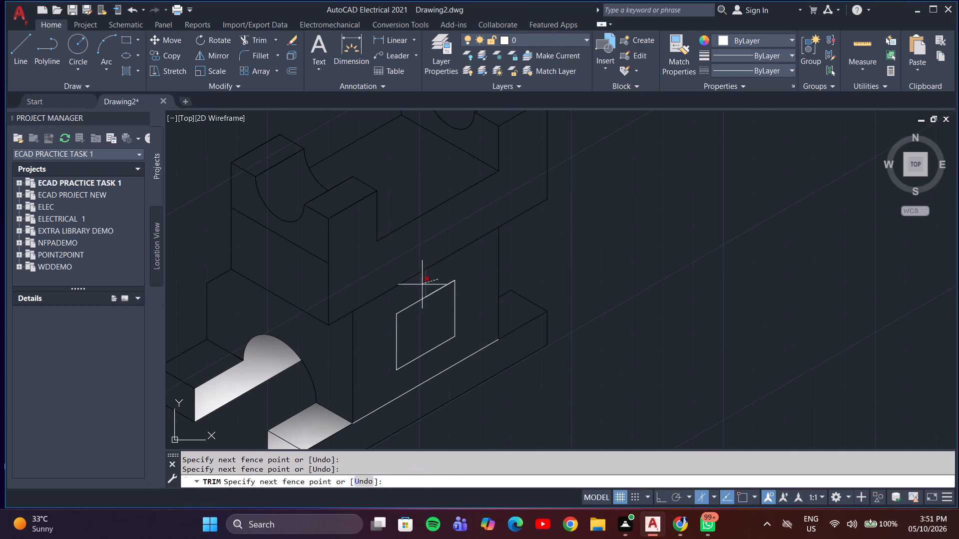
left_click(466, 358)
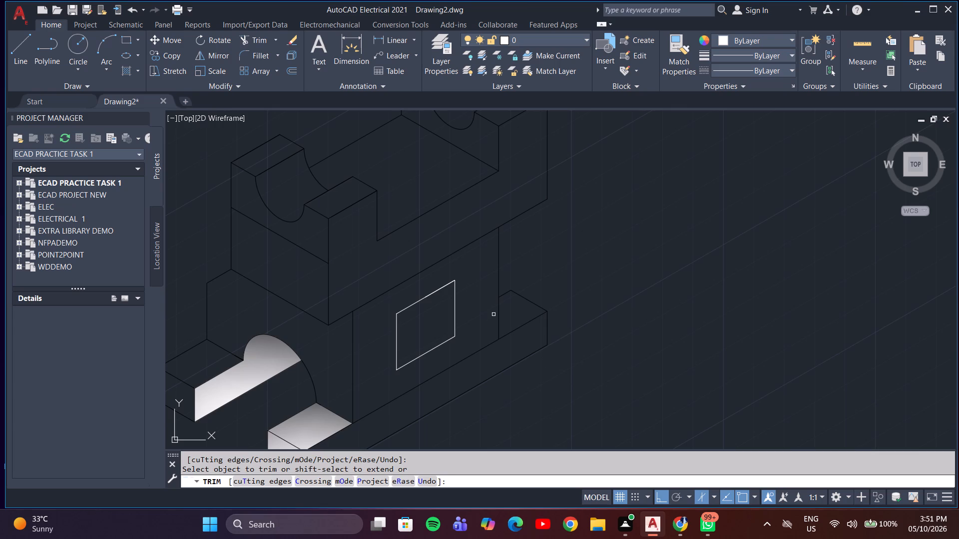
key("Escape")
With Ortho off, draw a diagonal from the window's far lower corner to the midpoint of its top edge's near segment.
key("l")
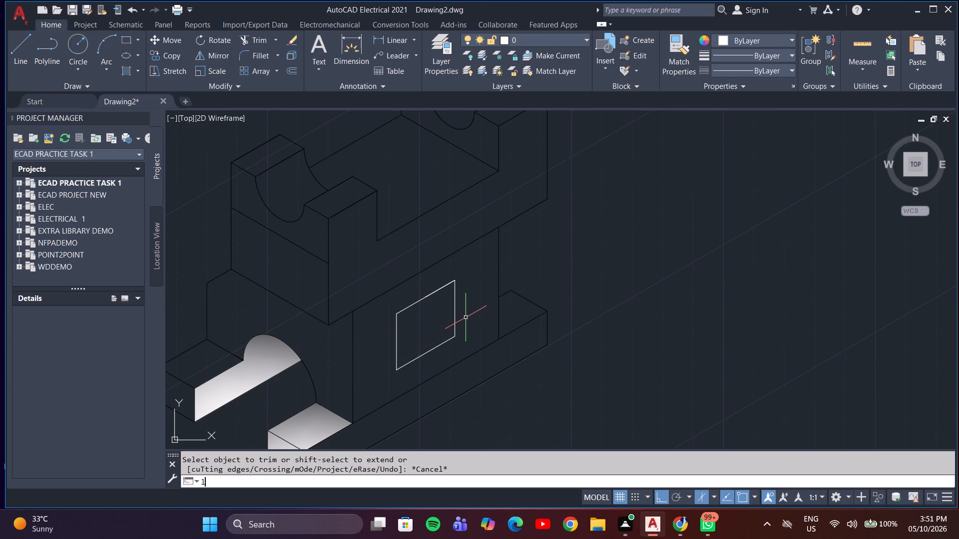
key("Return")
left_click(454, 336)
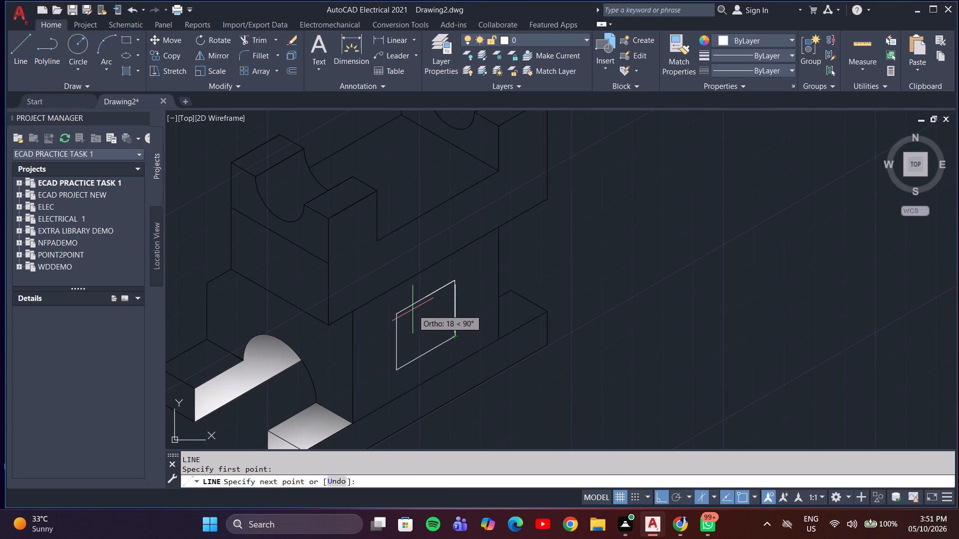
key("F8")
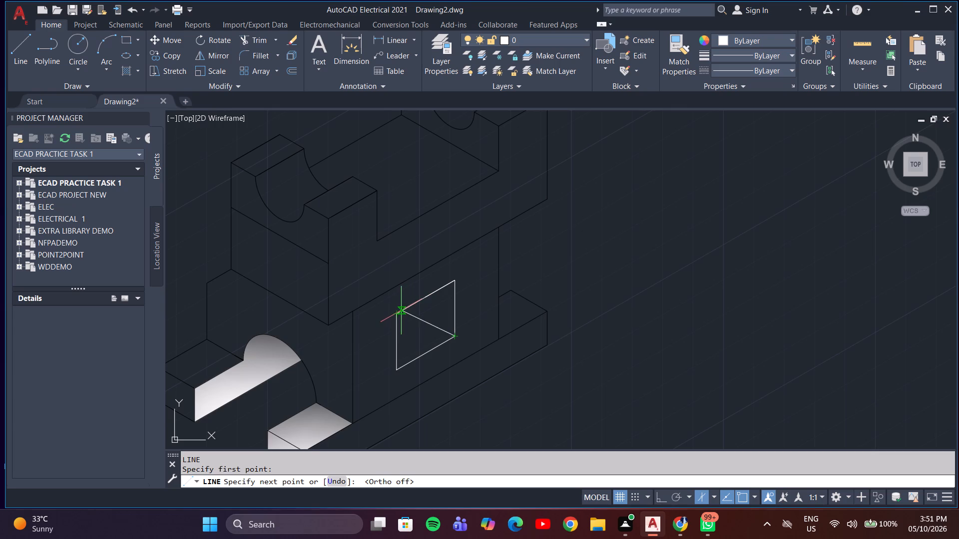
left_click(412, 306)
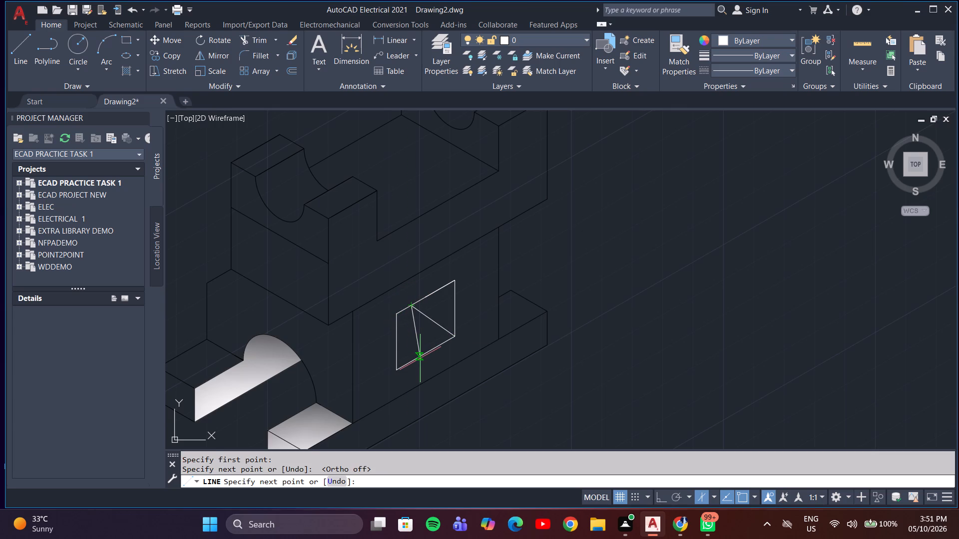
key("Escape")
scroll(445, 349, "down", 1)
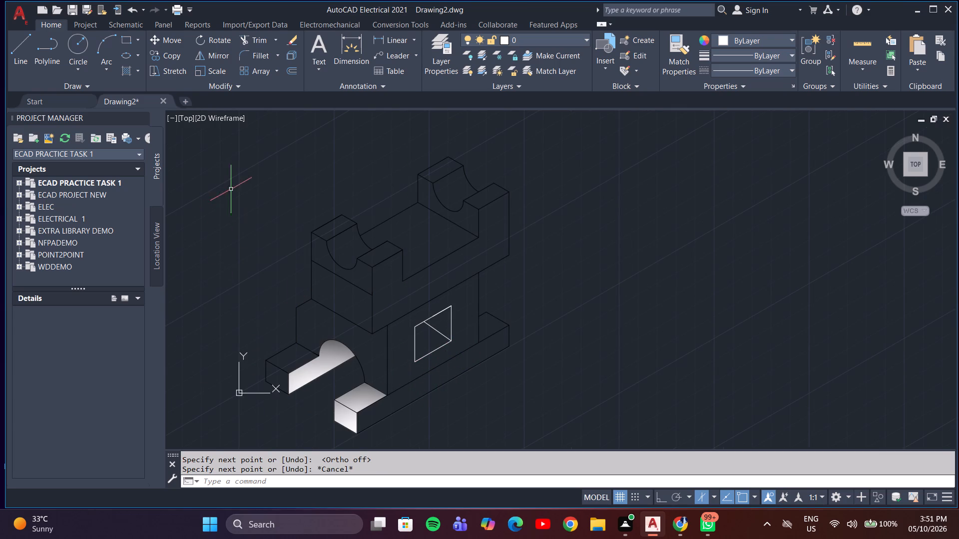
key("Escape")
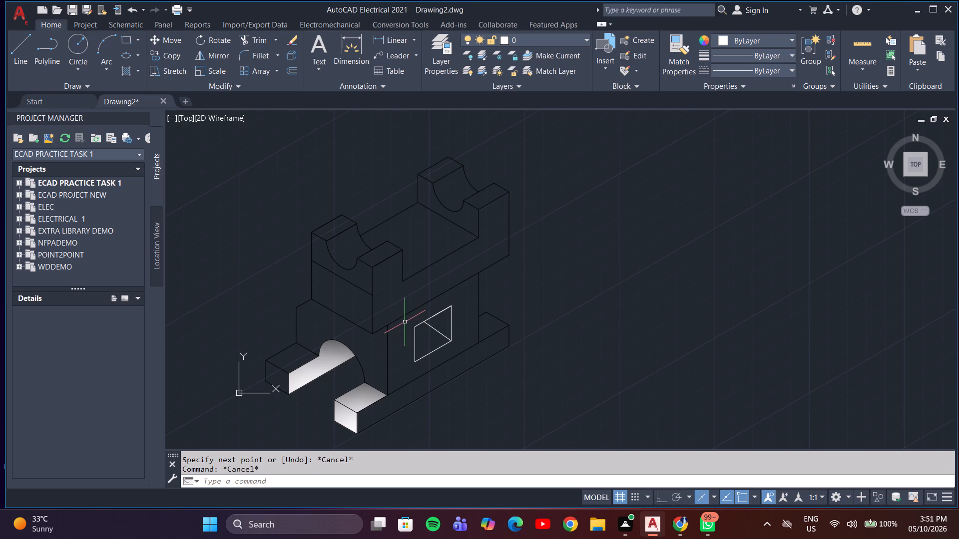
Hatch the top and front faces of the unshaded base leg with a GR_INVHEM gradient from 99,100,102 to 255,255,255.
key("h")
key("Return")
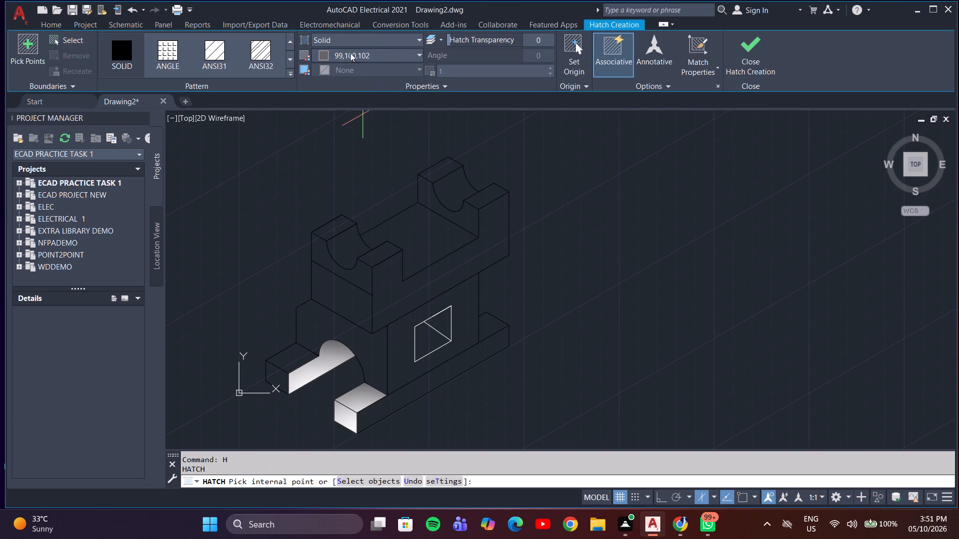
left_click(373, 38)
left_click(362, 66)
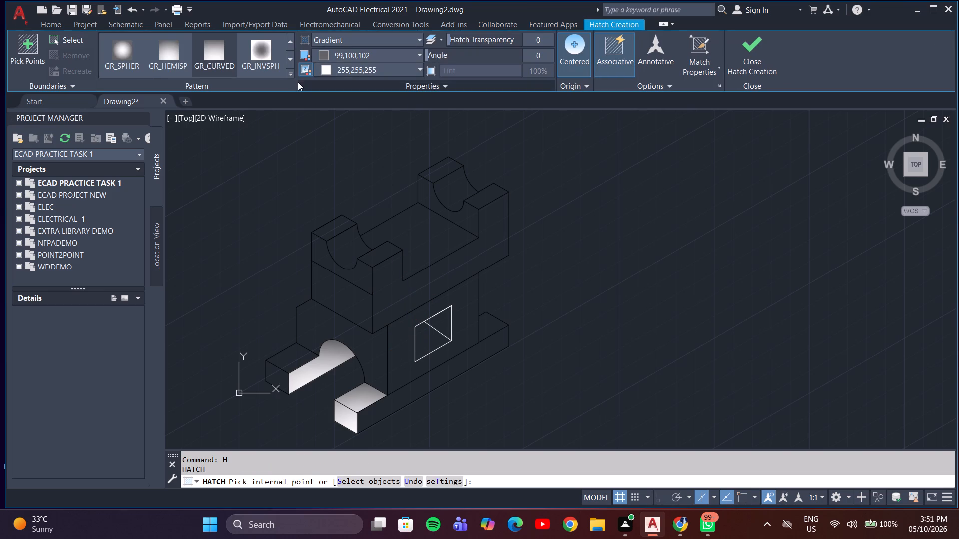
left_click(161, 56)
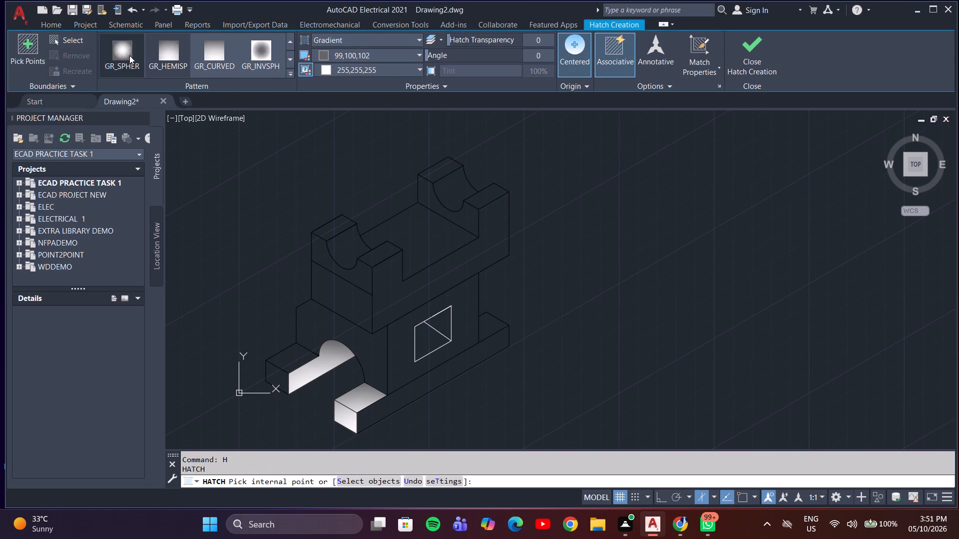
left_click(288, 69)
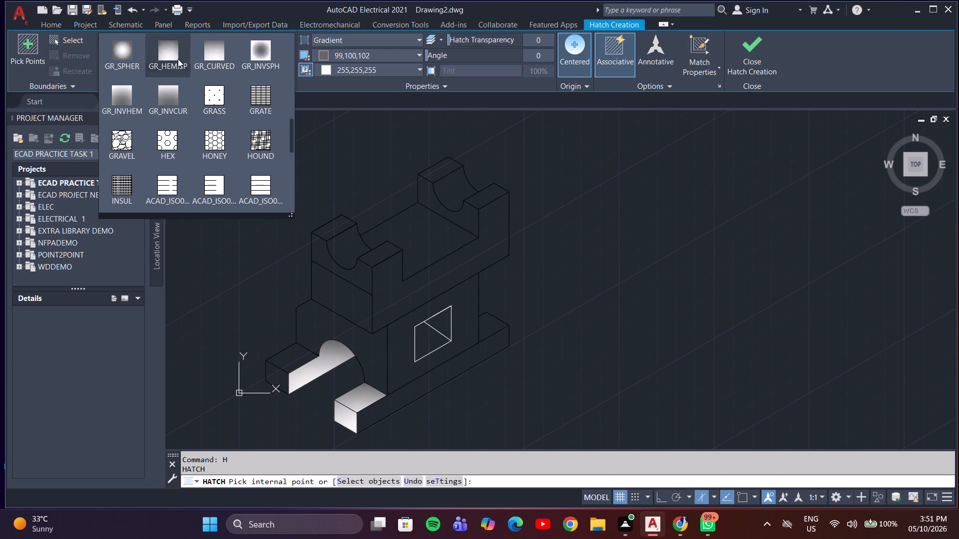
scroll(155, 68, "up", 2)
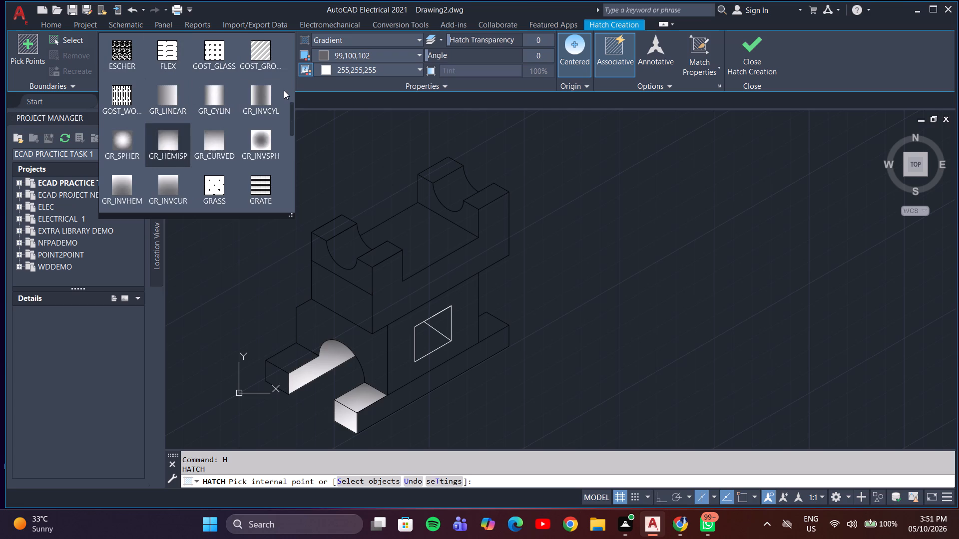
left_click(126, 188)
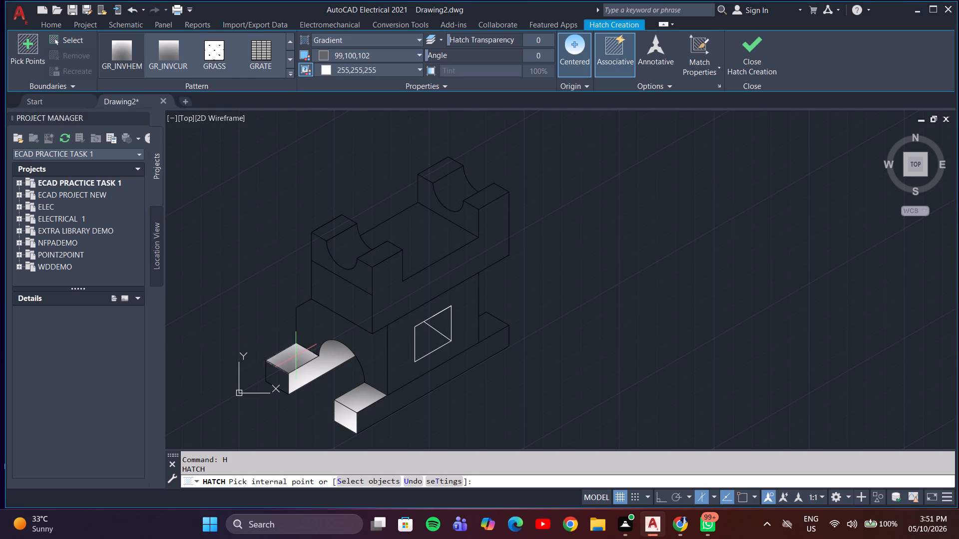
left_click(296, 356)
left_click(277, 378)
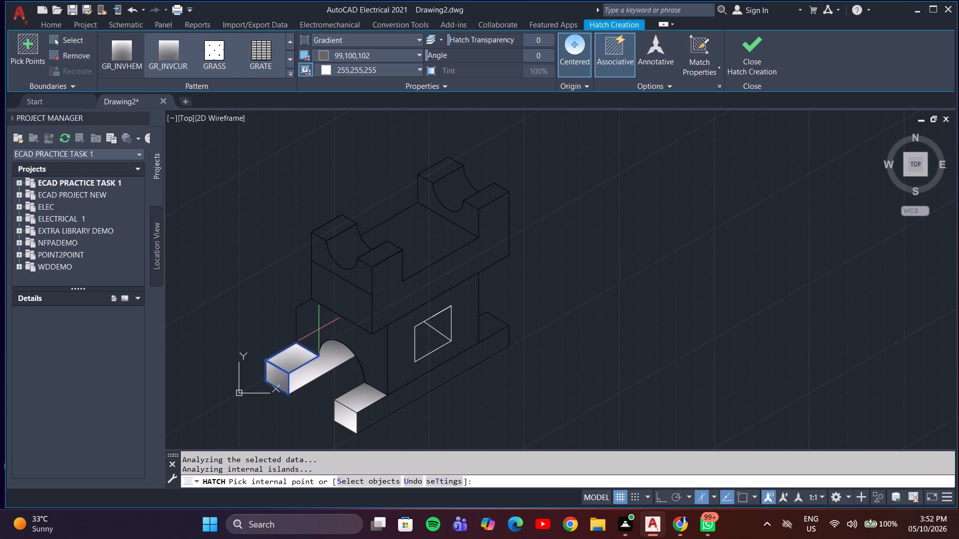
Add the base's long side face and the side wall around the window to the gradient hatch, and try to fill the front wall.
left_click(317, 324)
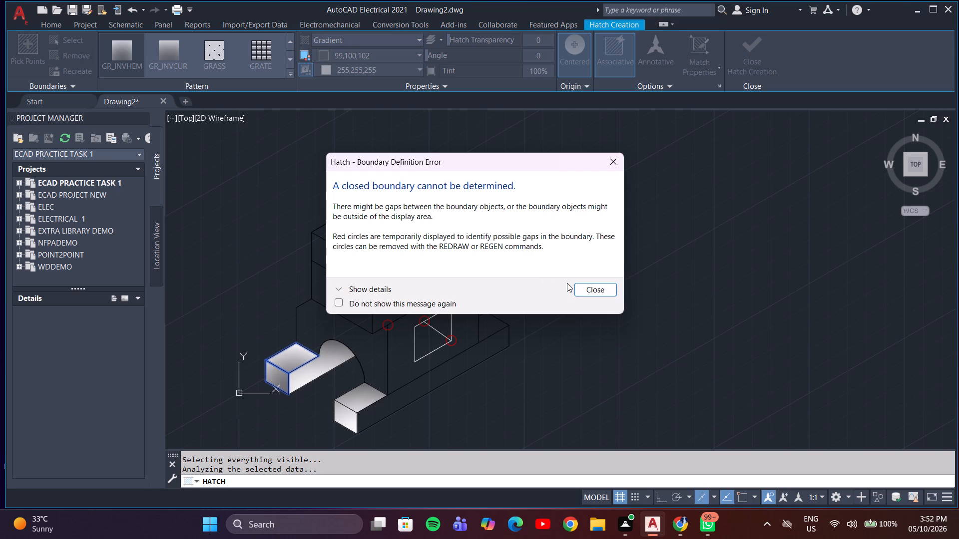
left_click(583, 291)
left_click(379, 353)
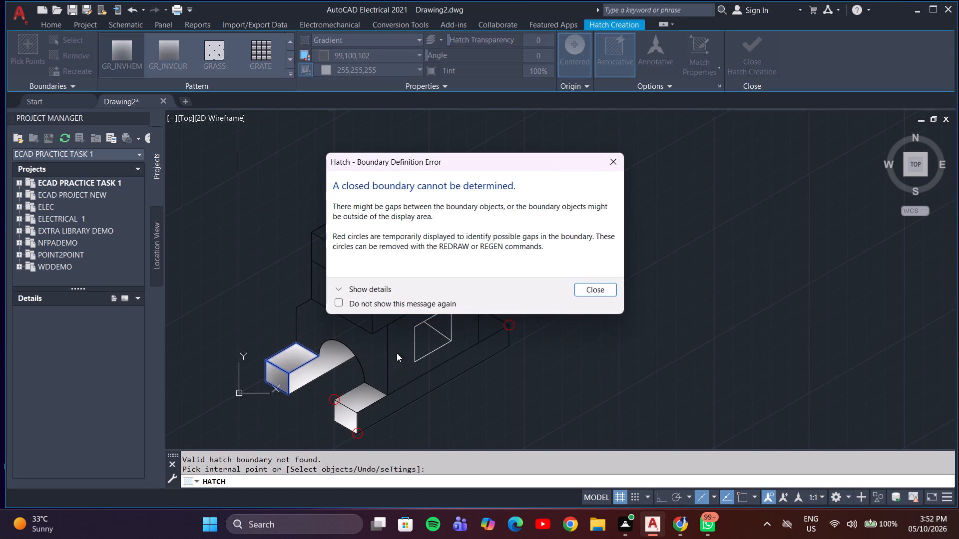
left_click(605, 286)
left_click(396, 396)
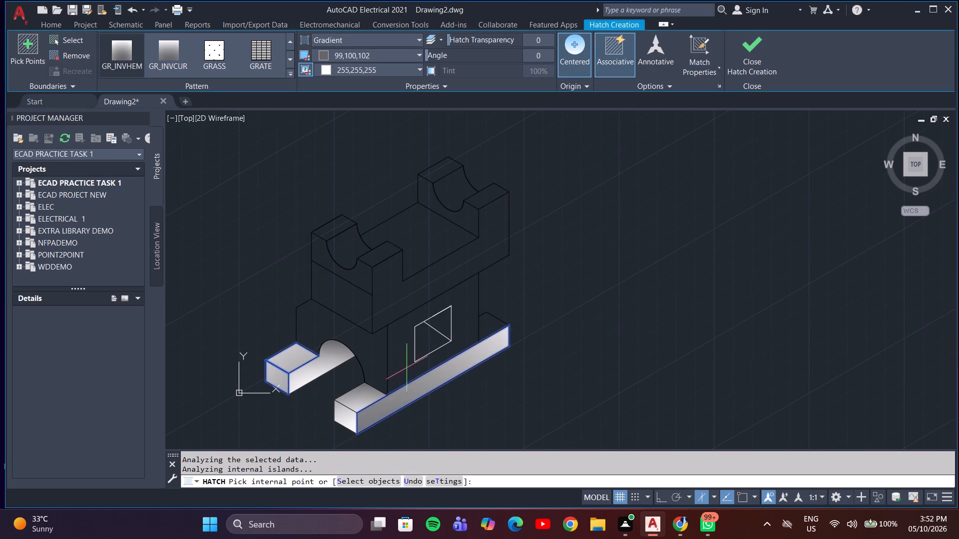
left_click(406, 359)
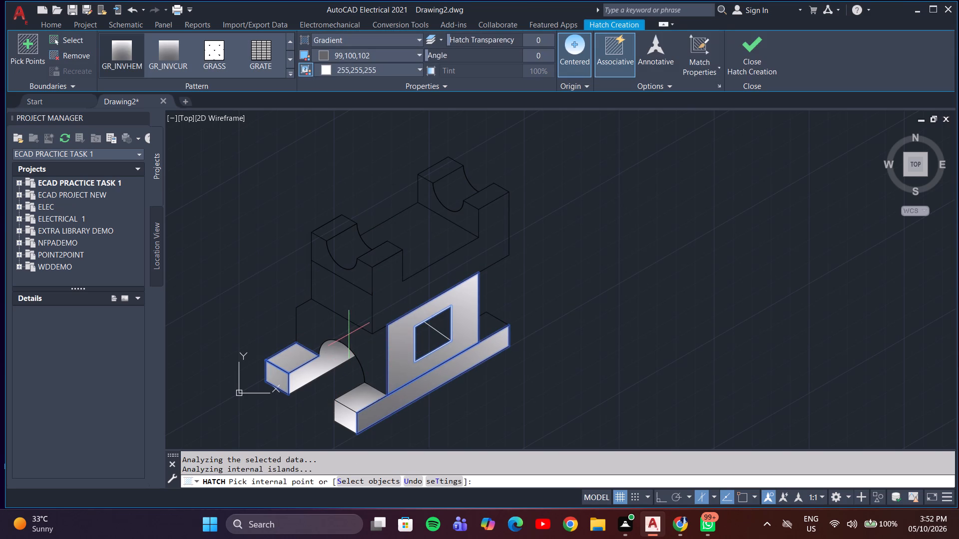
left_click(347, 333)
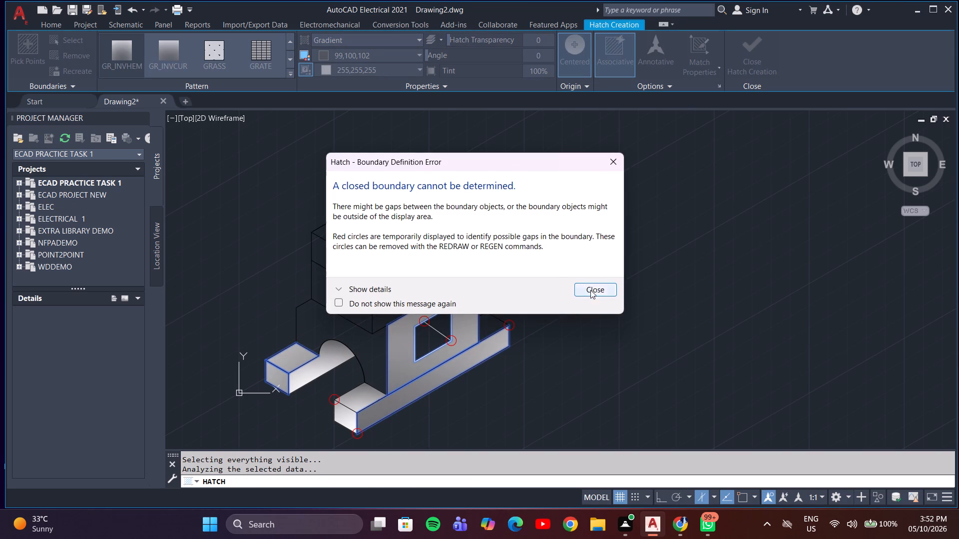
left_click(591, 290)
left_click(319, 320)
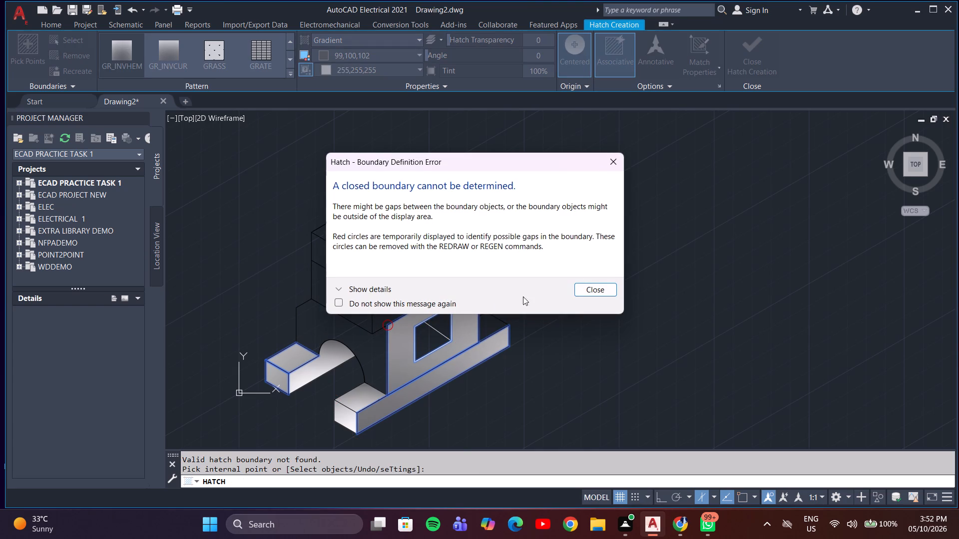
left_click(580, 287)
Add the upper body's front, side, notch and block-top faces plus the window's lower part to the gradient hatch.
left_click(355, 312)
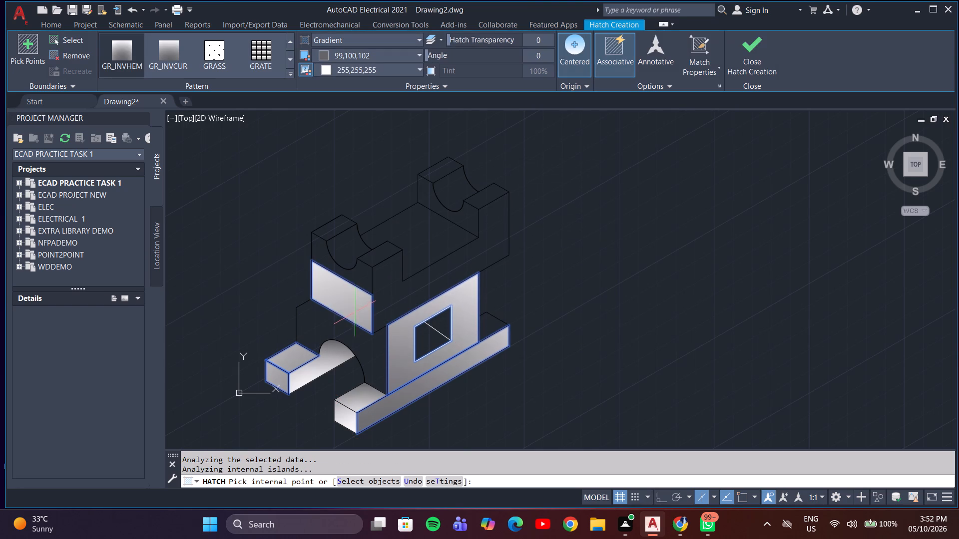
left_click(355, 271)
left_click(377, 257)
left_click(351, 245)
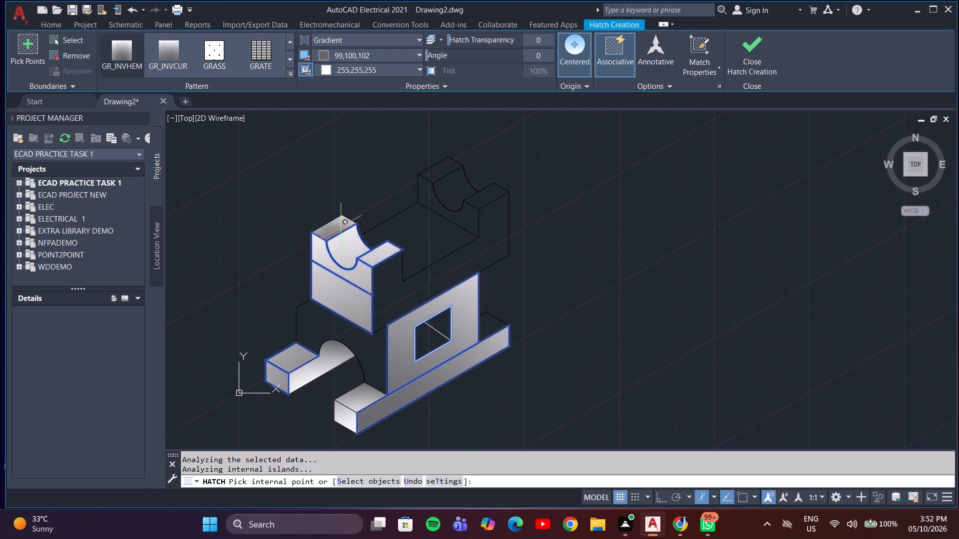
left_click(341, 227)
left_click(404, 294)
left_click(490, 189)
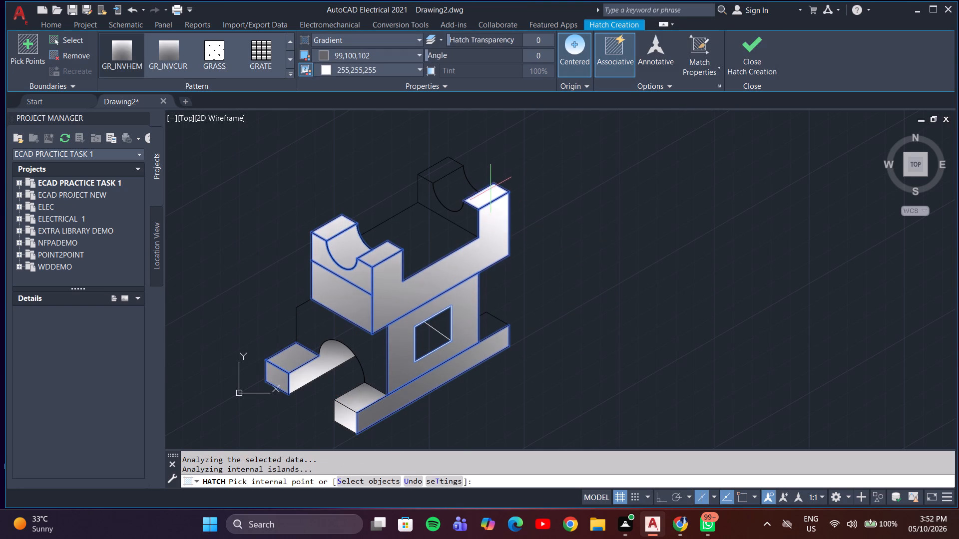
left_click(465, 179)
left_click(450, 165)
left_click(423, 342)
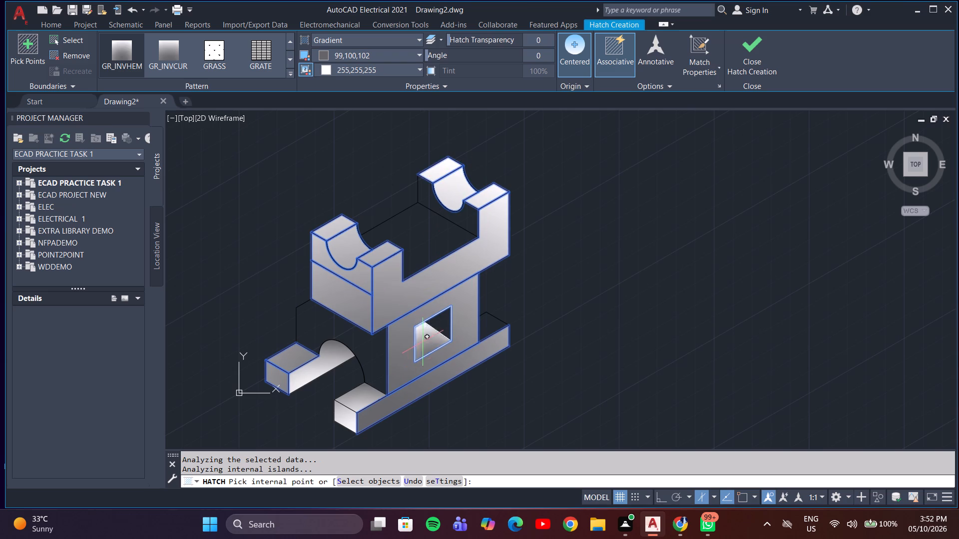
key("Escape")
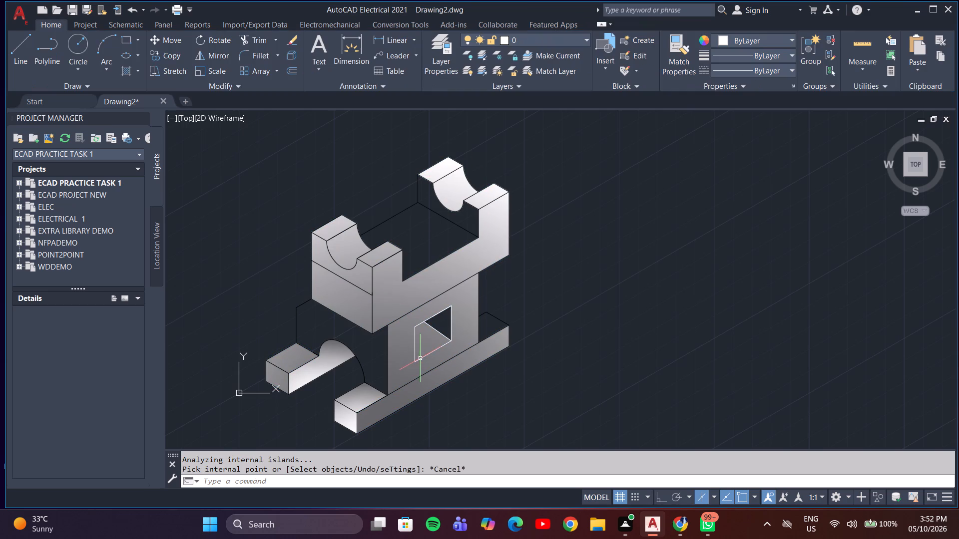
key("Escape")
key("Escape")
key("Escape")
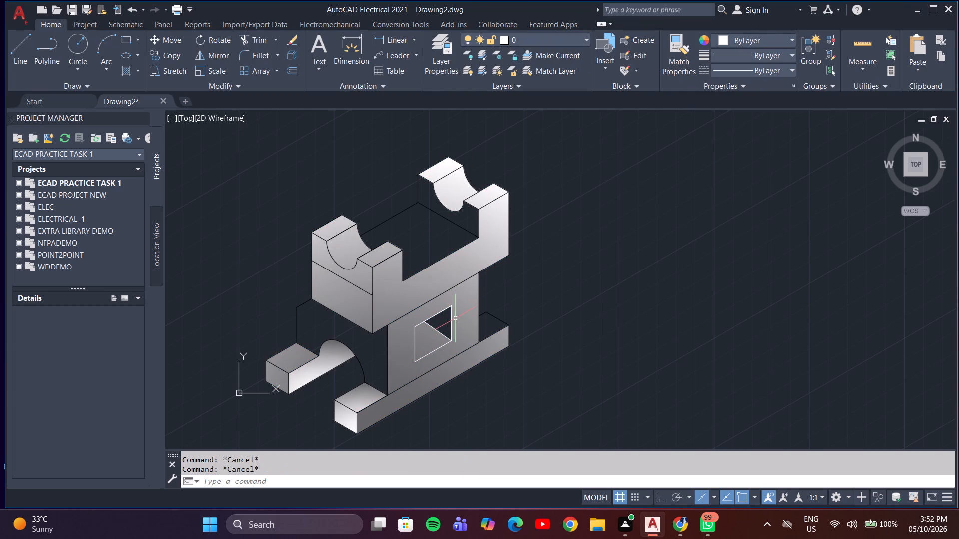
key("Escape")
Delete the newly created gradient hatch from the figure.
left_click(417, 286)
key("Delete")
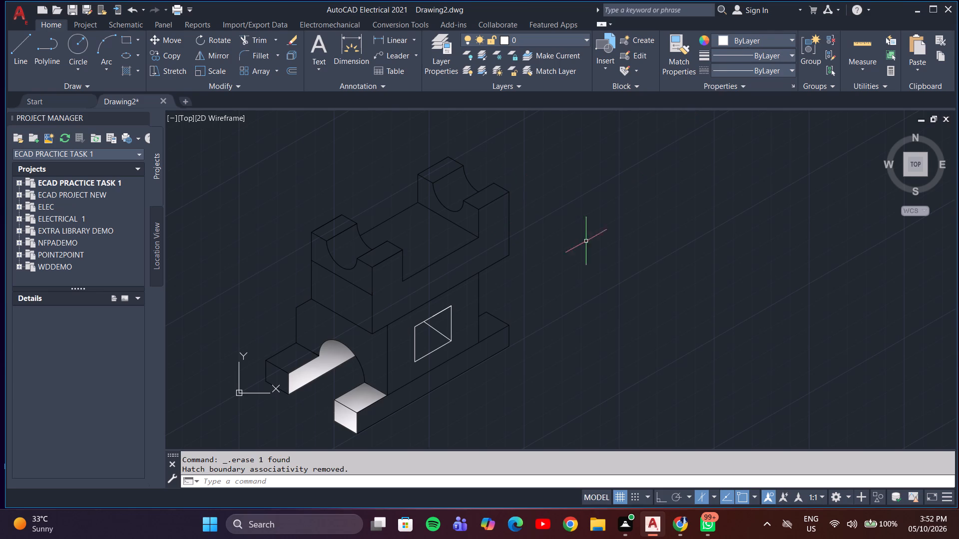
Change the colour of the side-wall window's outline and inner diagonal line to black (0,0,0).
left_click(456, 296)
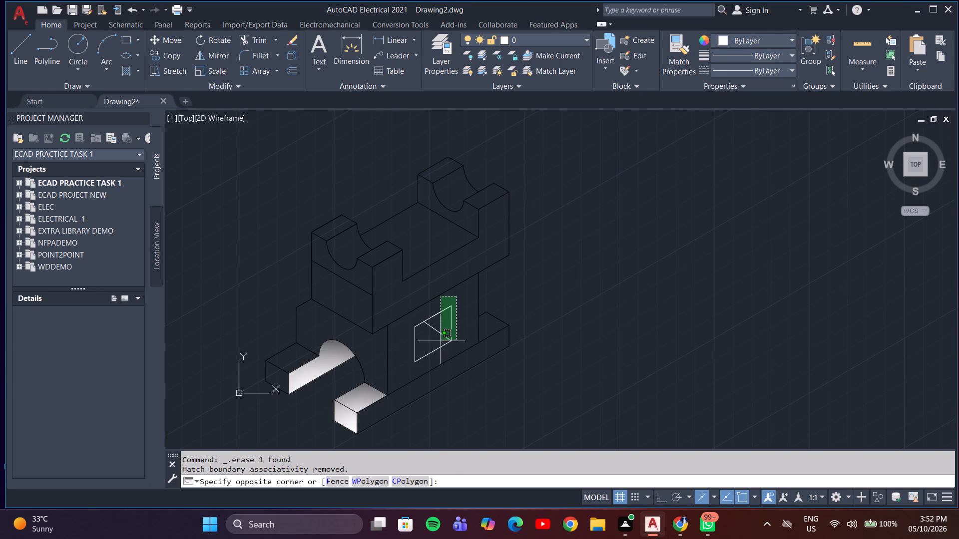
left_click(441, 340)
left_click(425, 349)
left_click(414, 359)
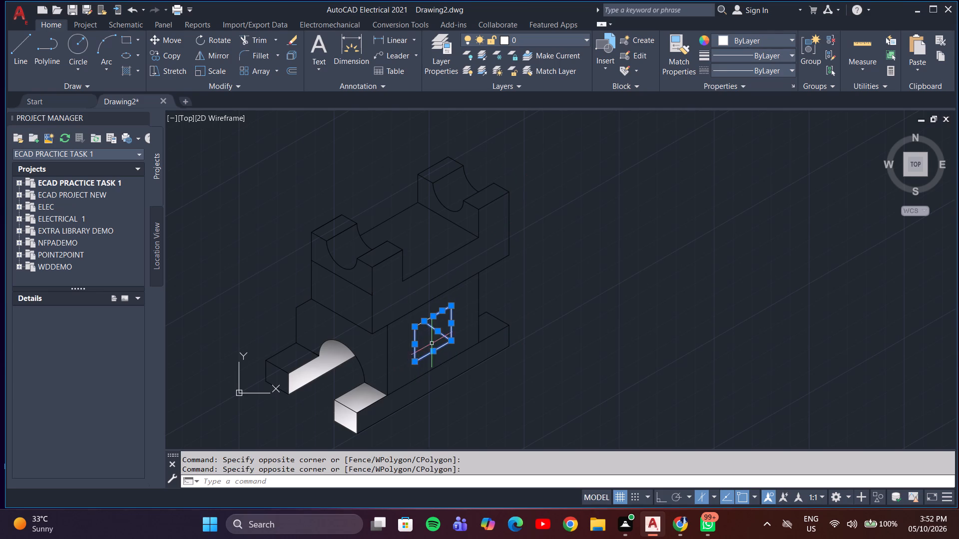
scroll(431, 335, "up", 2)
left_click(403, 283)
left_click(408, 308)
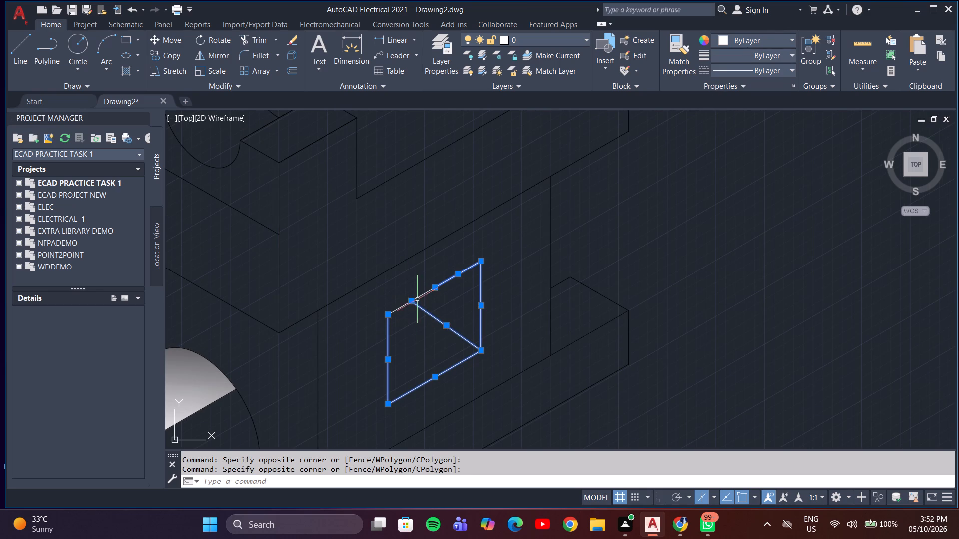
left_click(420, 294)
scroll(436, 338, "down", 1)
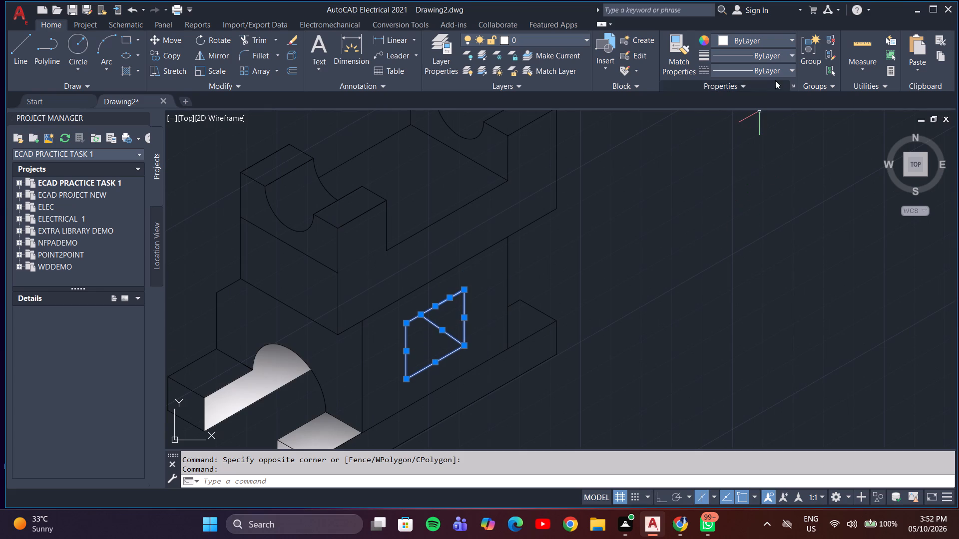
left_click(779, 43)
left_click(723, 91)
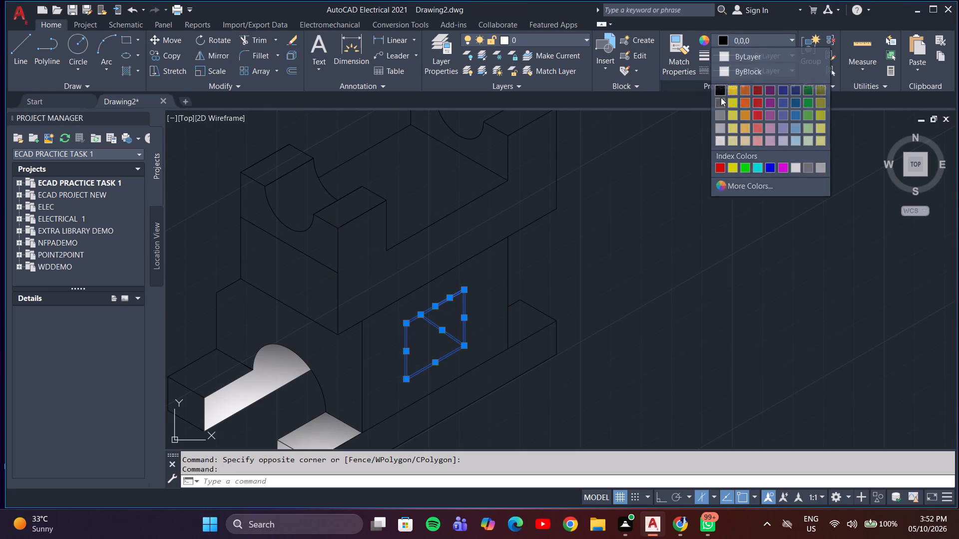
scroll(532, 231, "down", 2)
key("Escape")
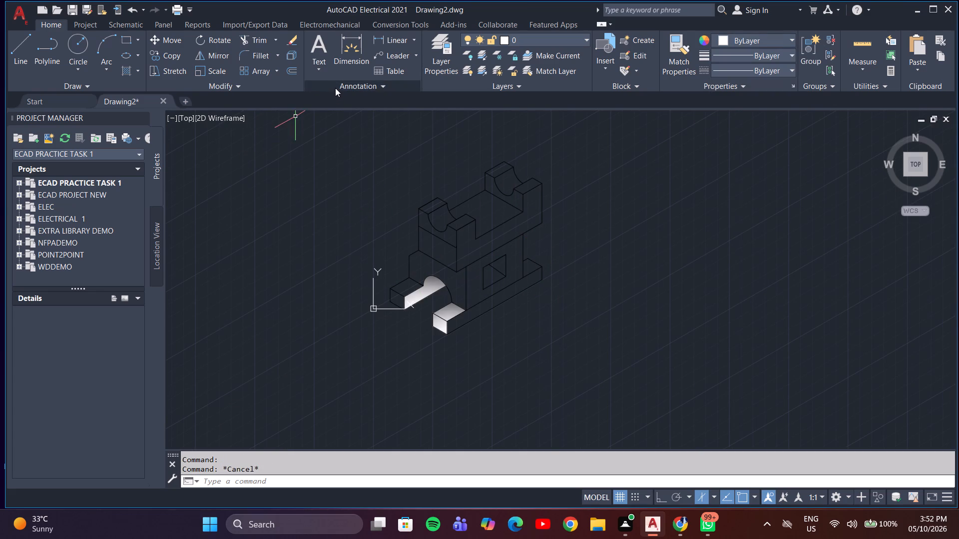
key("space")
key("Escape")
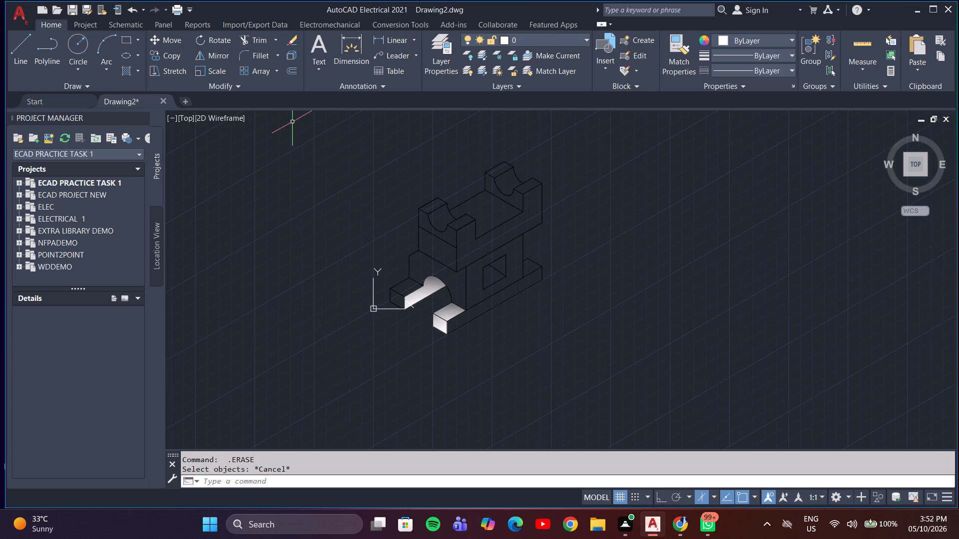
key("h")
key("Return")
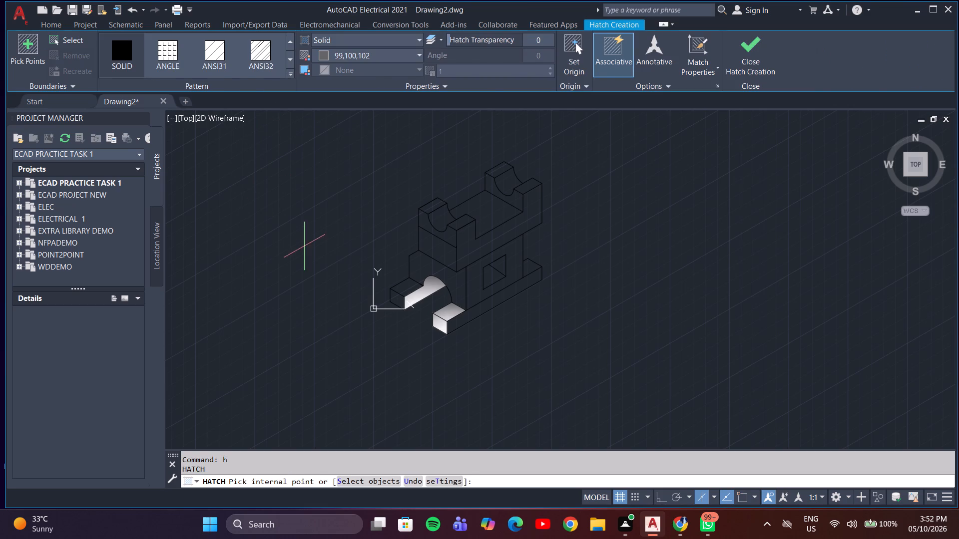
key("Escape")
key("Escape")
Start a 99,100,102 to 255,255,255 gradient hatch on the arched front wall, unshaded base leg's top and front, base's long side and side wall.
key("h")
key("Return")
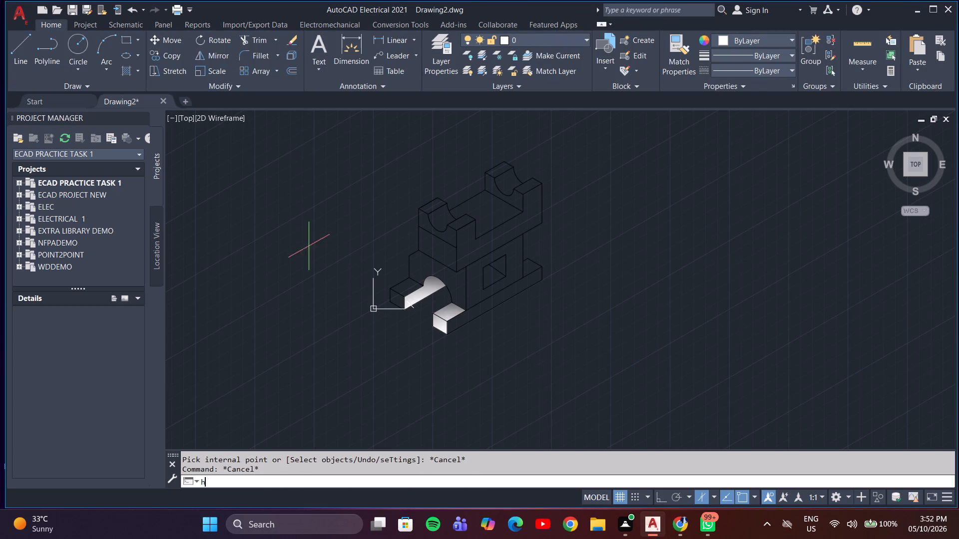
left_click(376, 37)
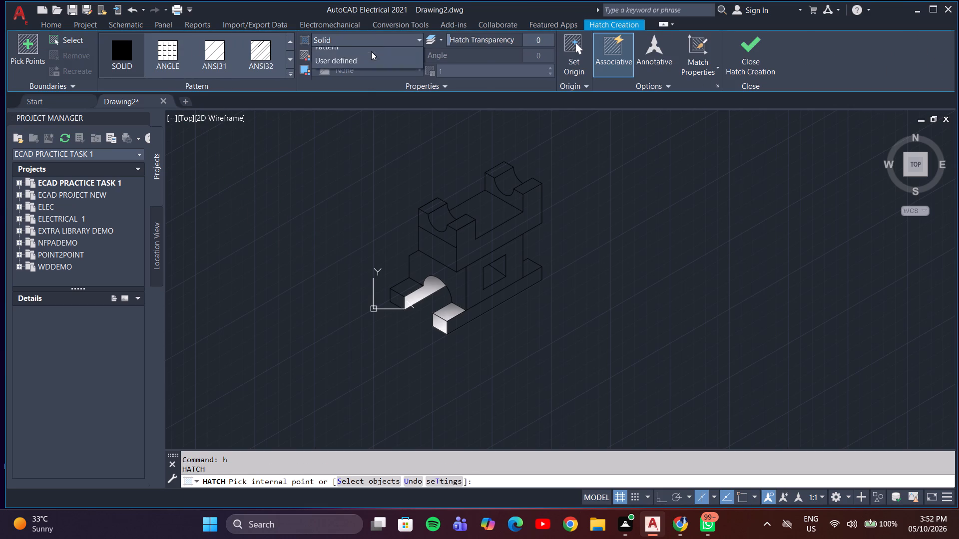
left_click(364, 66)
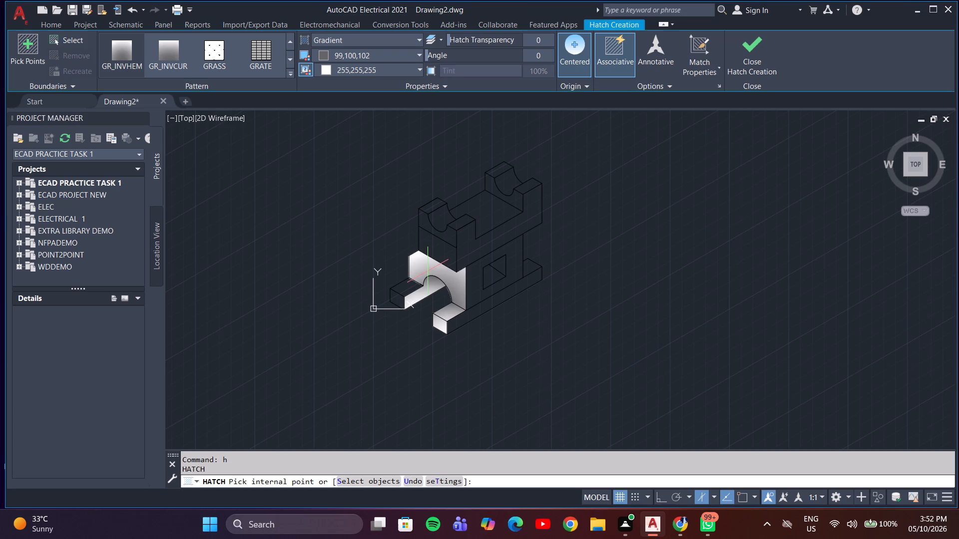
left_click(428, 271)
left_click(404, 294)
left_click(400, 306)
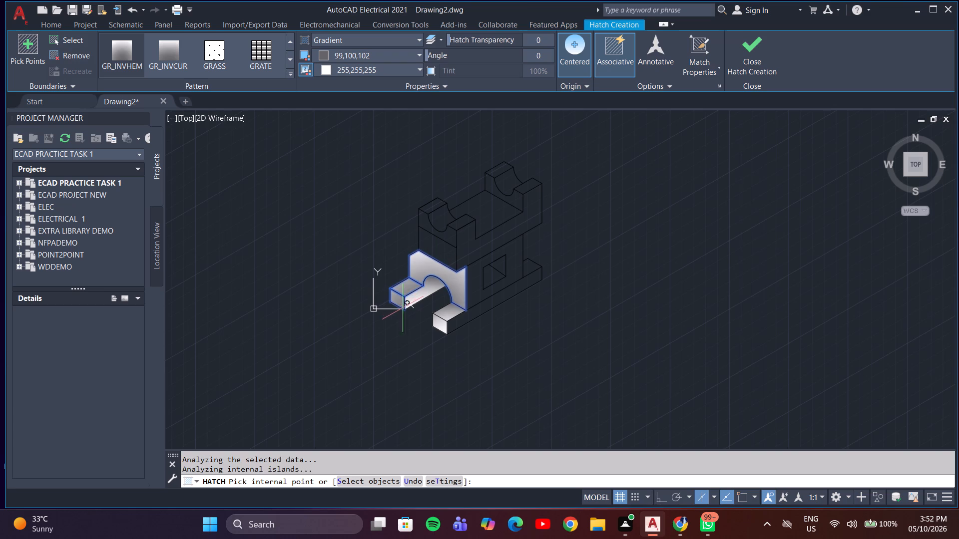
left_click(461, 321)
left_click(474, 296)
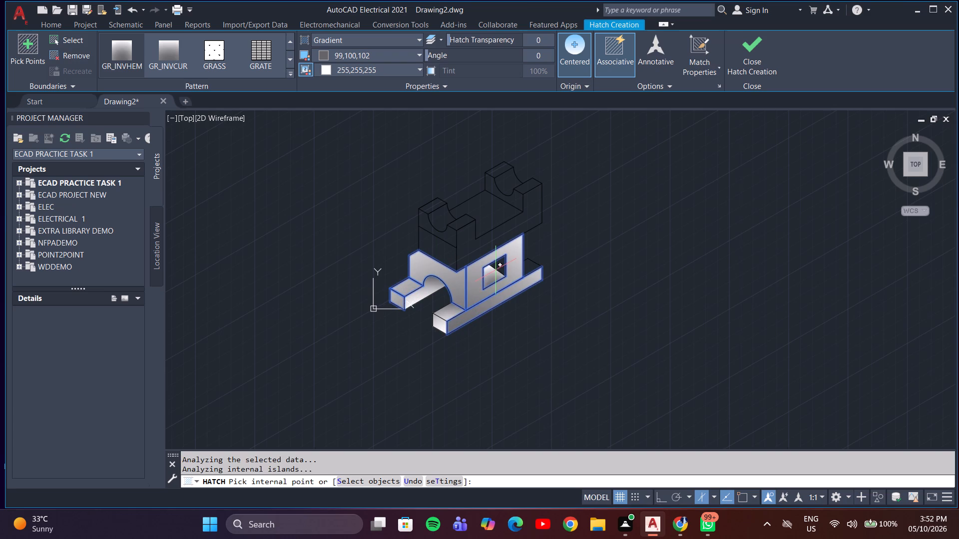
Add the window's lower part, the upper body's side face and the front band below the notch to the gradient hatch.
left_click(489, 278)
left_click(489, 246)
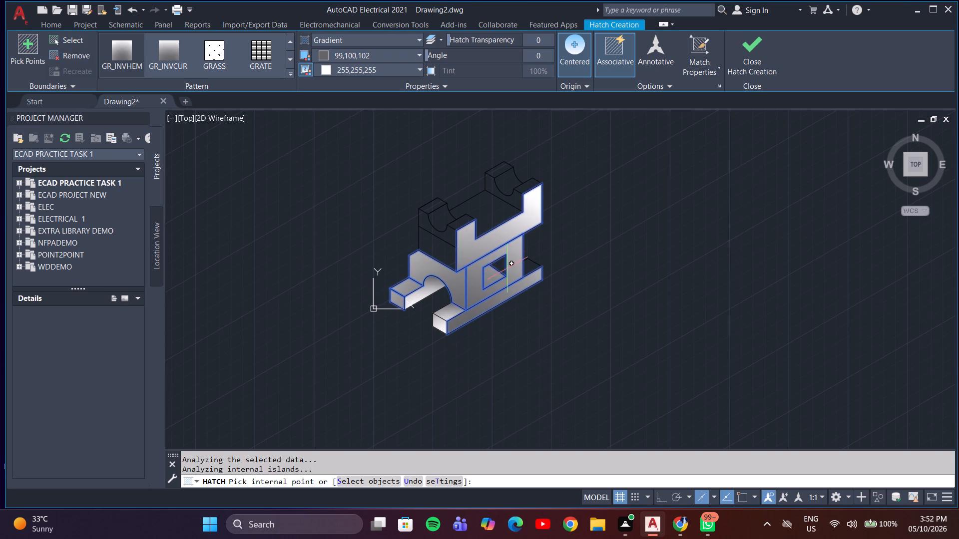
left_click(503, 265)
left_click(503, 269)
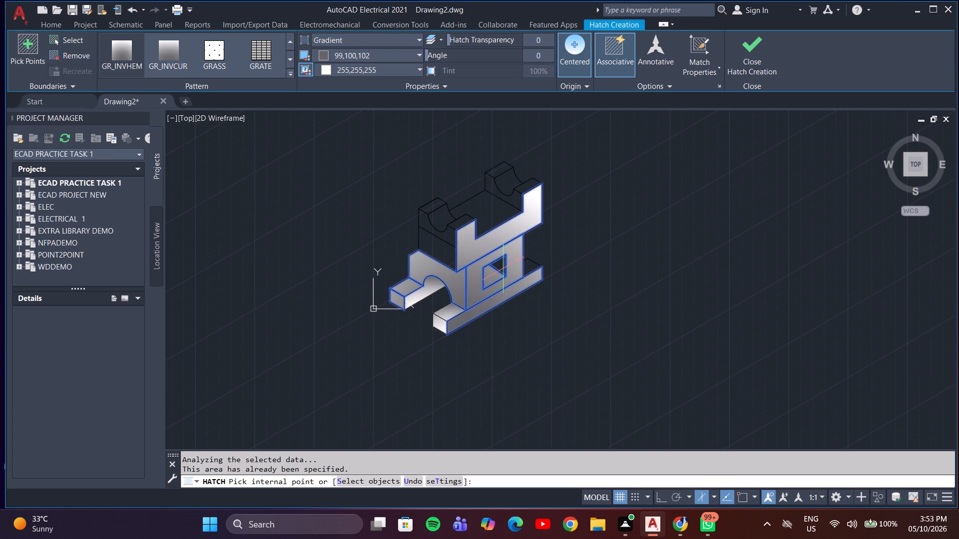
left_click(500, 266)
left_click(442, 254)
left_click(435, 228)
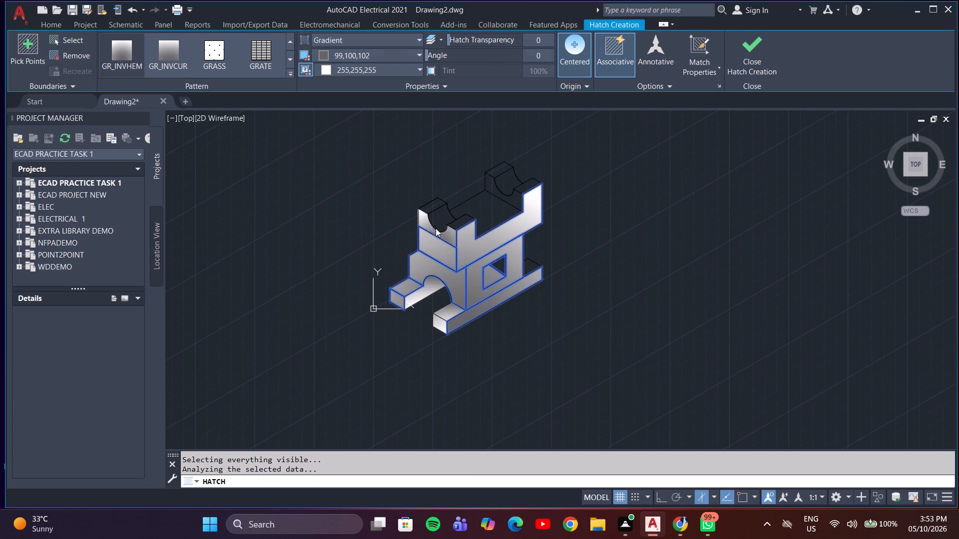
left_click(552, 265)
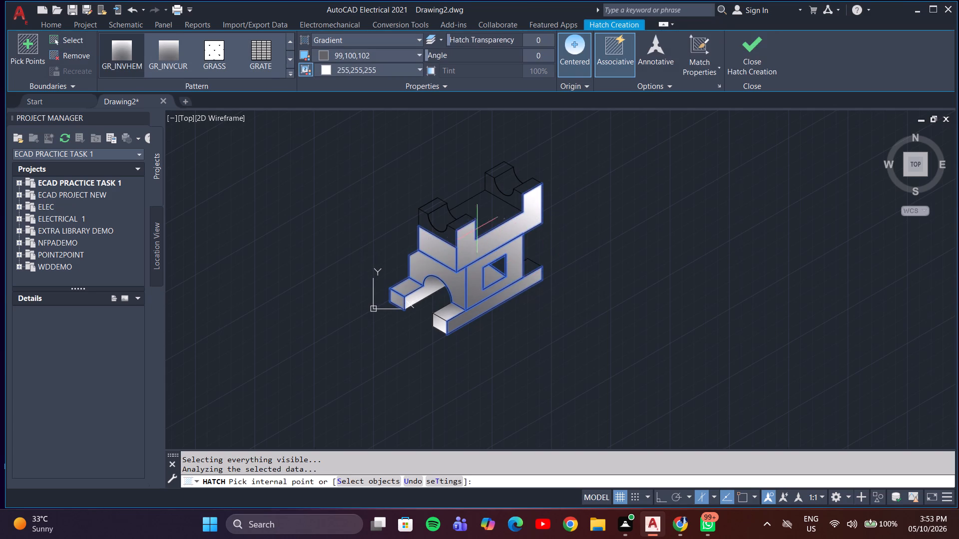
Add the upper body's notched front face, the front notch's curved surface and both front block tops to the gradient hatch.
left_click(449, 219)
left_click(455, 227)
left_click(449, 238)
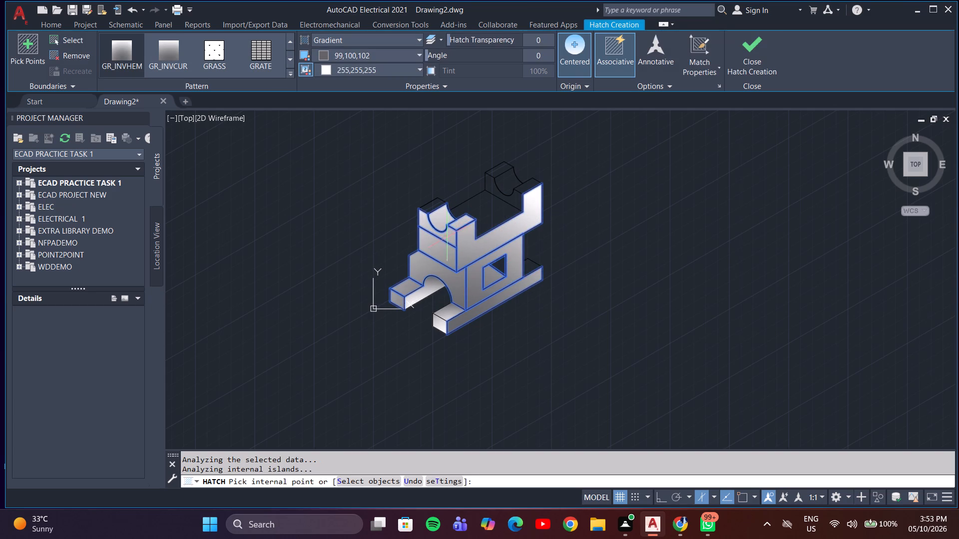
left_click(437, 207)
Add the body's top surface, the rear blocks and notch faces, and the rear base top to the gradient hatch, and finish it.
left_click(502, 167)
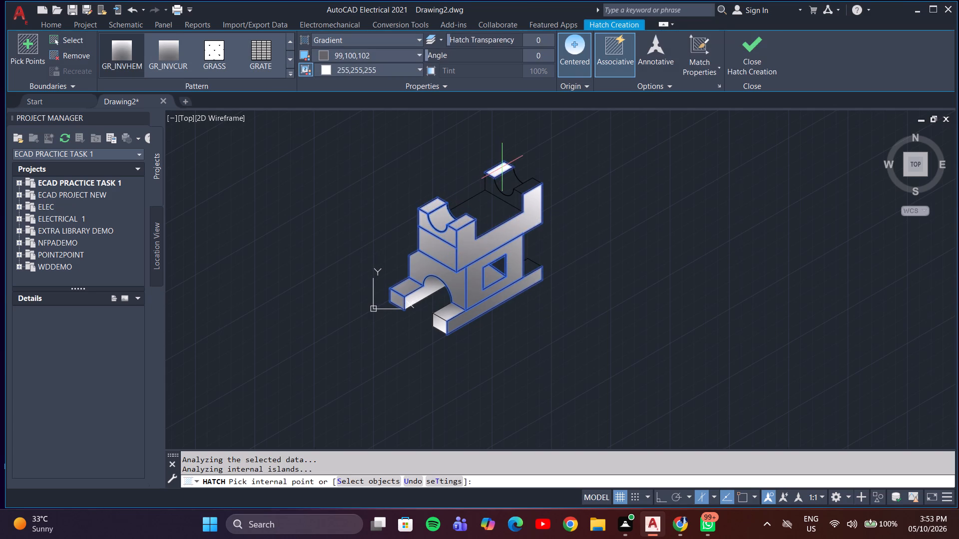
left_click(488, 201)
left_click(504, 182)
left_click(493, 180)
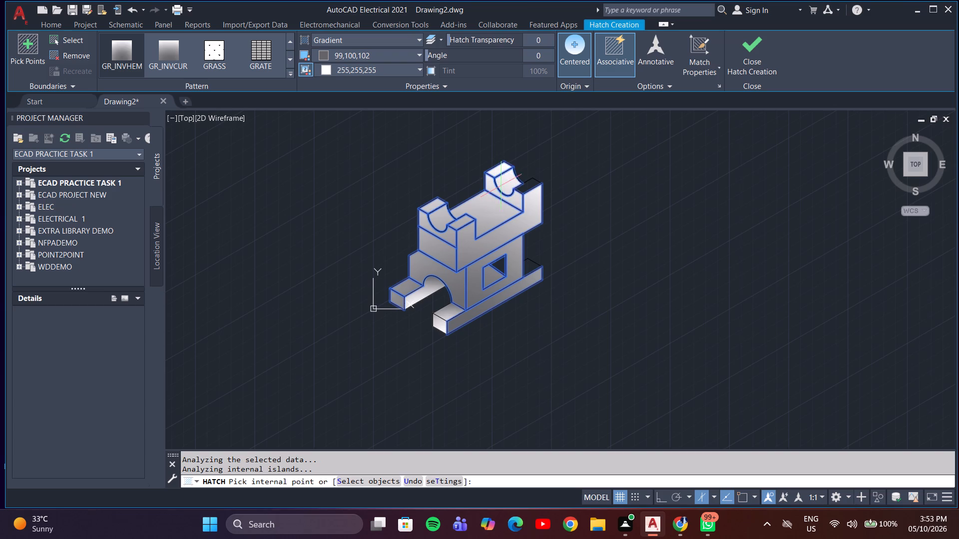
left_click(527, 189)
left_click(531, 268)
scroll(529, 266, "down", 2)
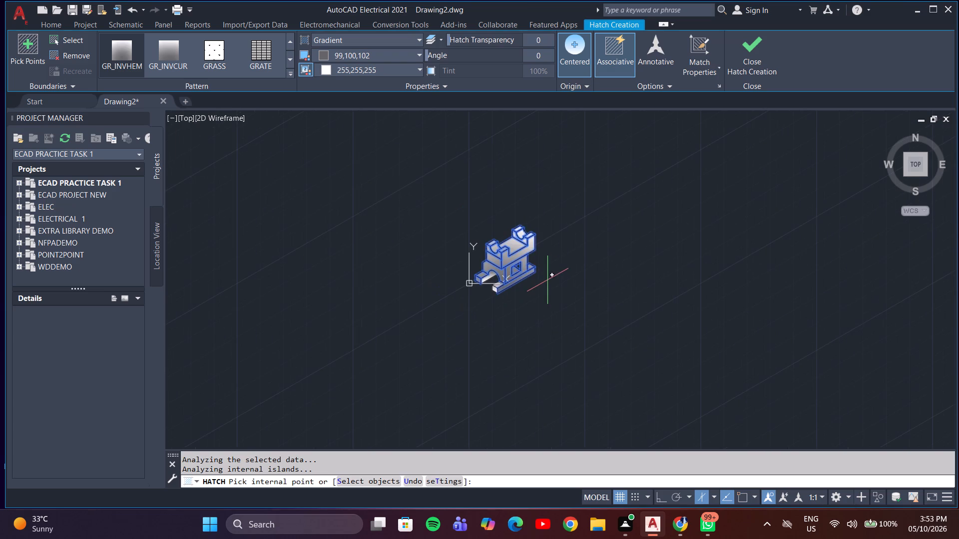
scroll(547, 280, "up", 1)
key("Return")
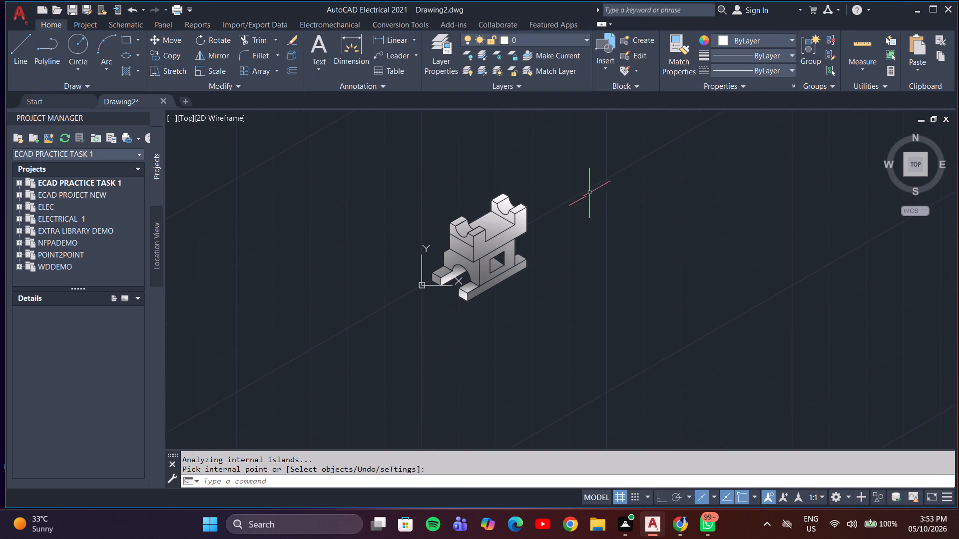
Fill the window's remaining upper triangle with a solid 99,100,102 hatch.
scroll(486, 255, "up", 3)
scroll(523, 262, "down", 1)
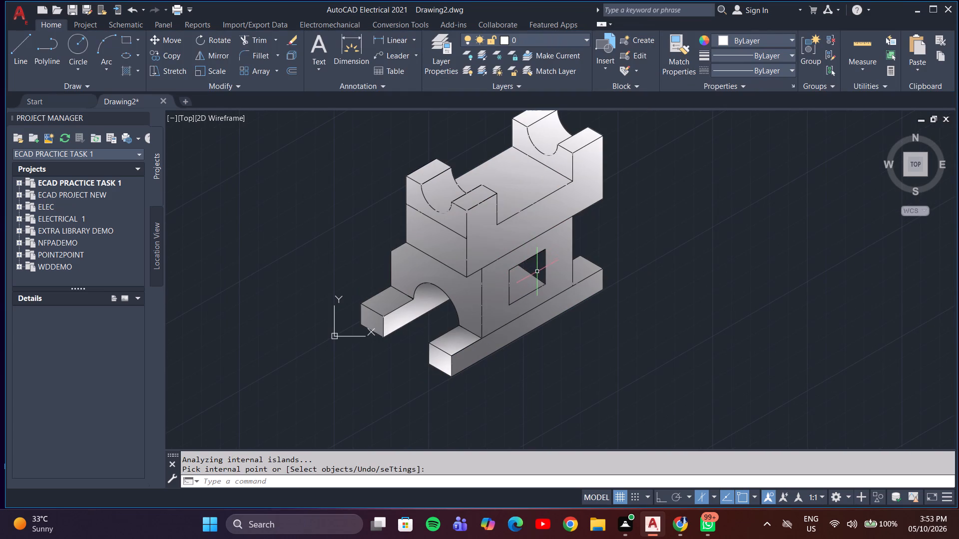
key("space")
left_click(538, 265)
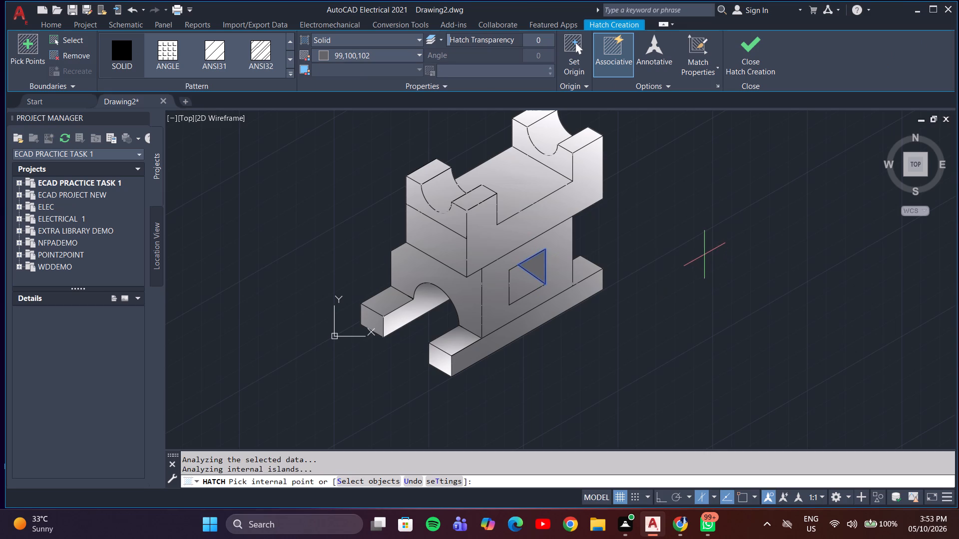
left_click(744, 60)
scroll(670, 264, "down", 1)
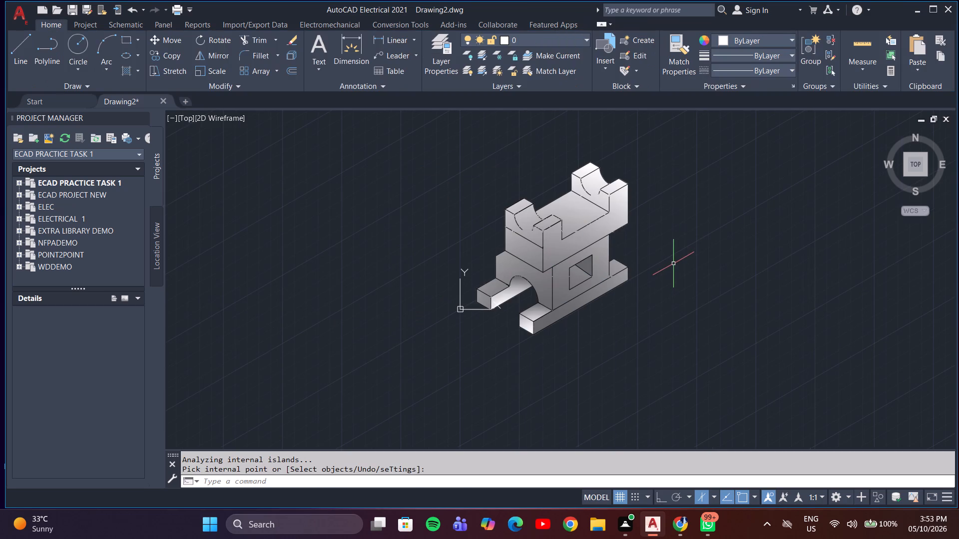
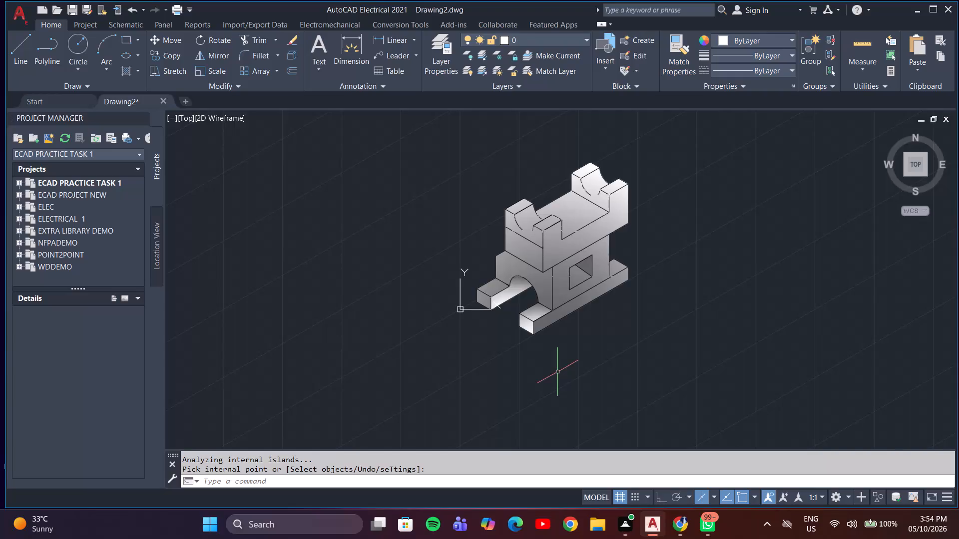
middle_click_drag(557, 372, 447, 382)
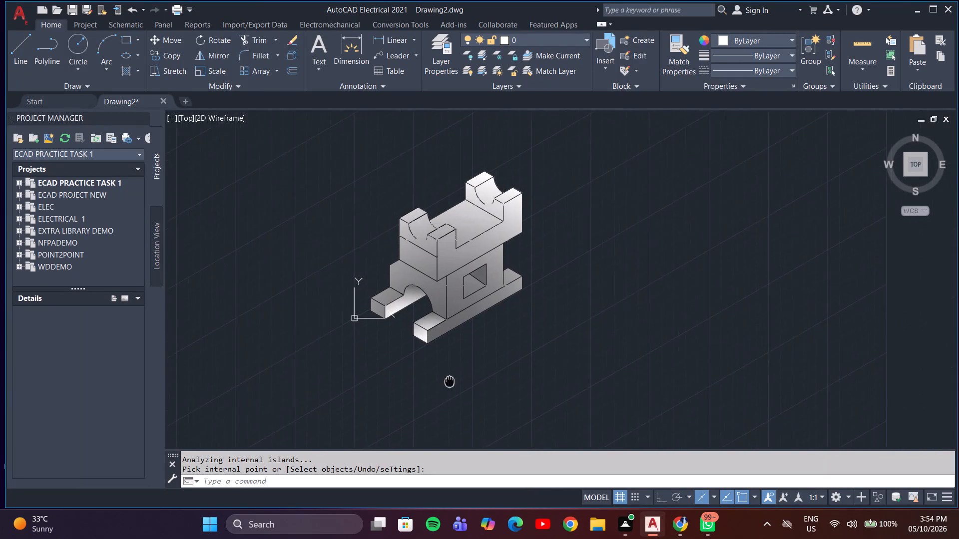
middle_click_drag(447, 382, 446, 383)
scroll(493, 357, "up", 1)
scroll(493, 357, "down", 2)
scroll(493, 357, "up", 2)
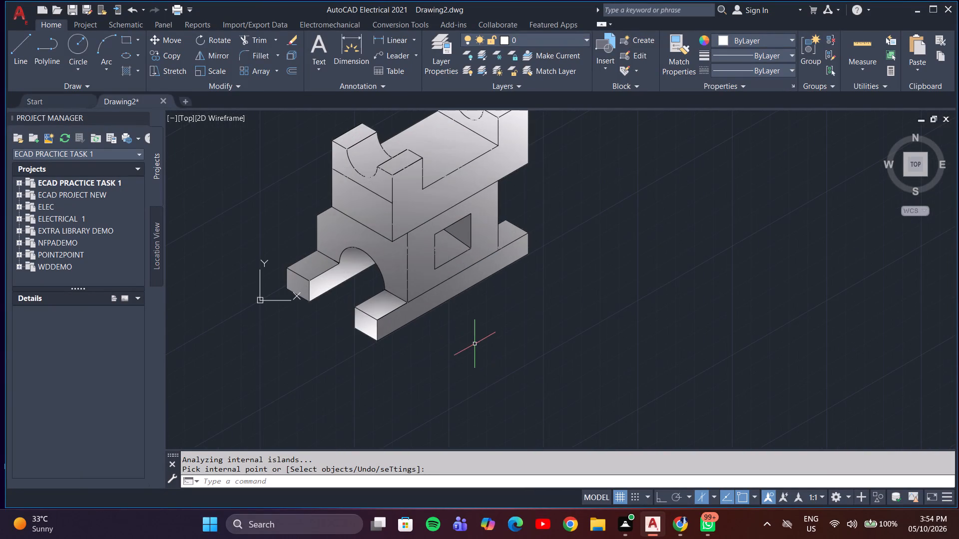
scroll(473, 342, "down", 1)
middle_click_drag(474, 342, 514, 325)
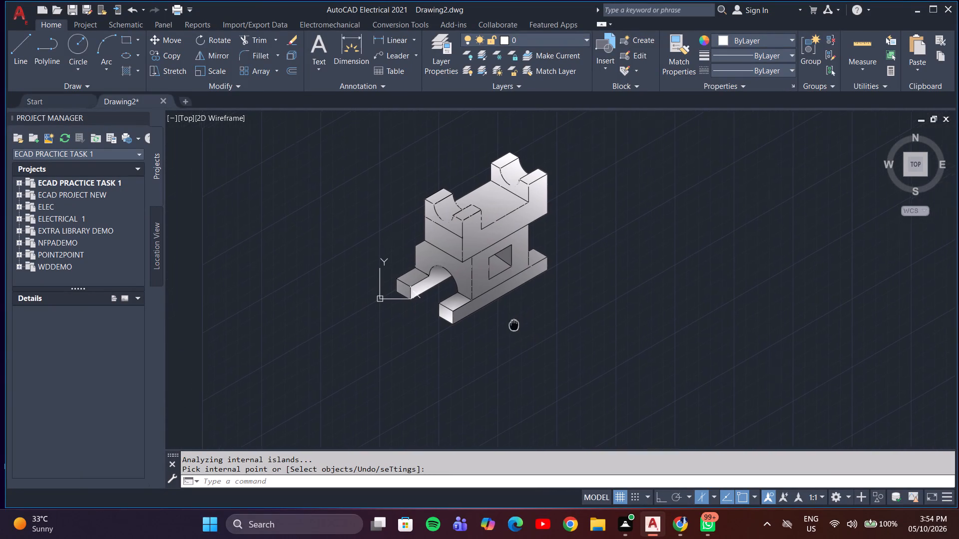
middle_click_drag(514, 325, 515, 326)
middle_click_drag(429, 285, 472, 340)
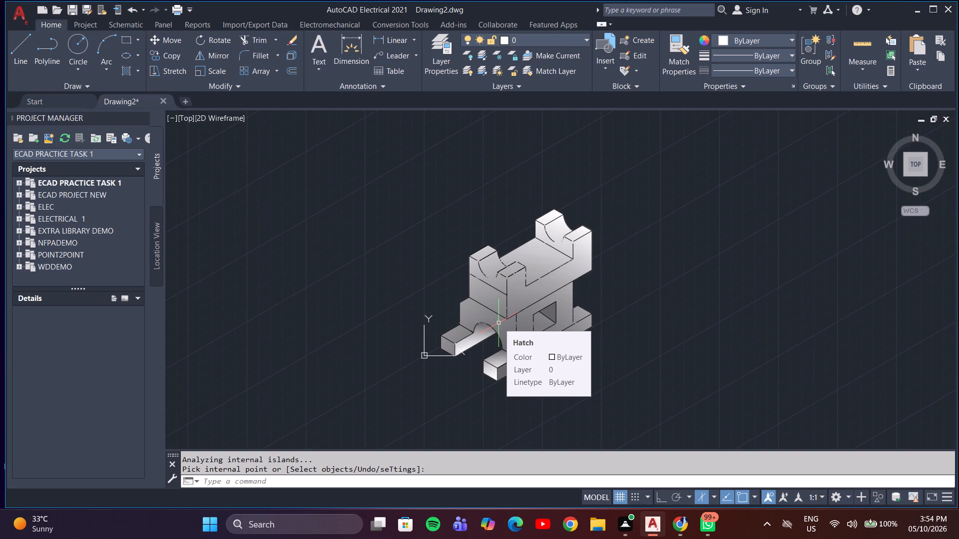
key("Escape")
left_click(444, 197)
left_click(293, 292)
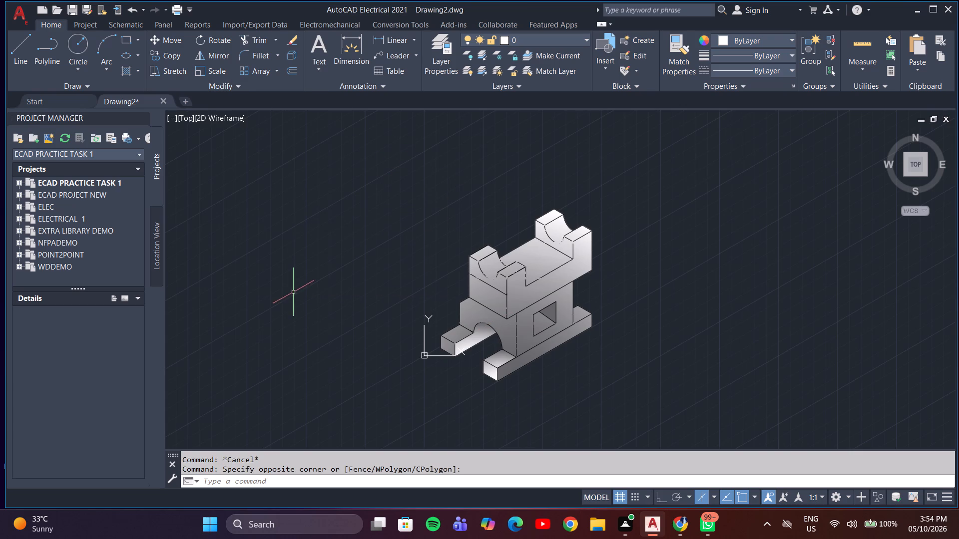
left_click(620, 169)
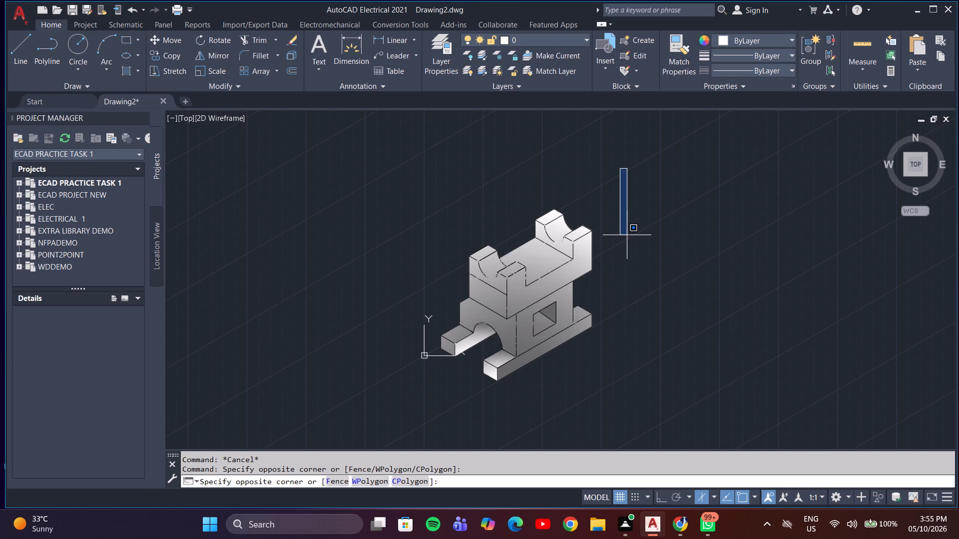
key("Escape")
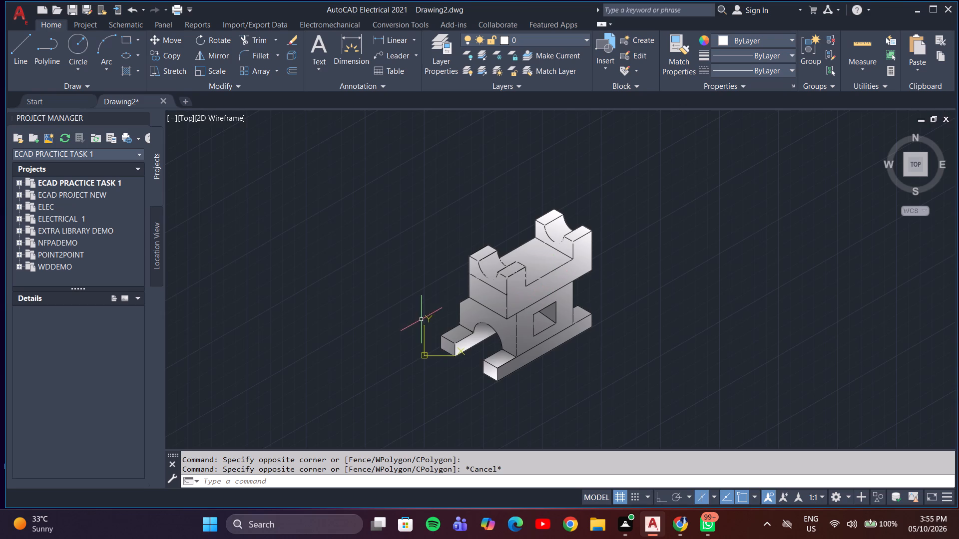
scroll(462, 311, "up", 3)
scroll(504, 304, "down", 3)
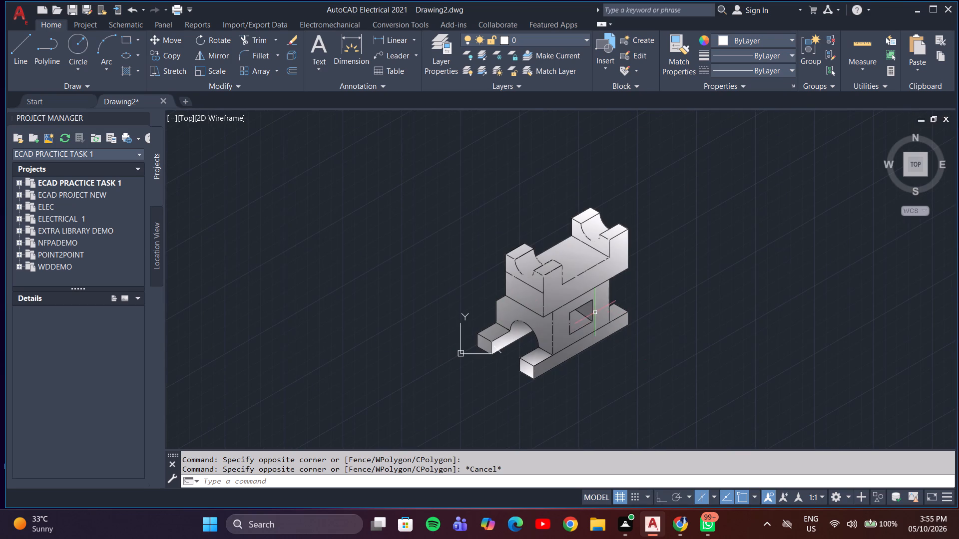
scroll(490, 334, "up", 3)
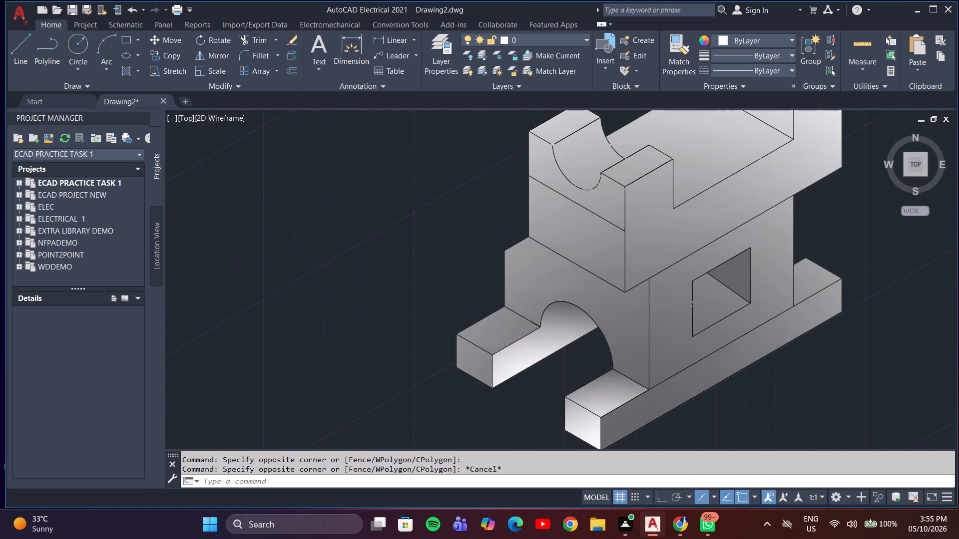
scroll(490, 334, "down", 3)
Move the entire shaded figure, with all its lines and hatches, farther away from the coordinate origin.
left_click(659, 189)
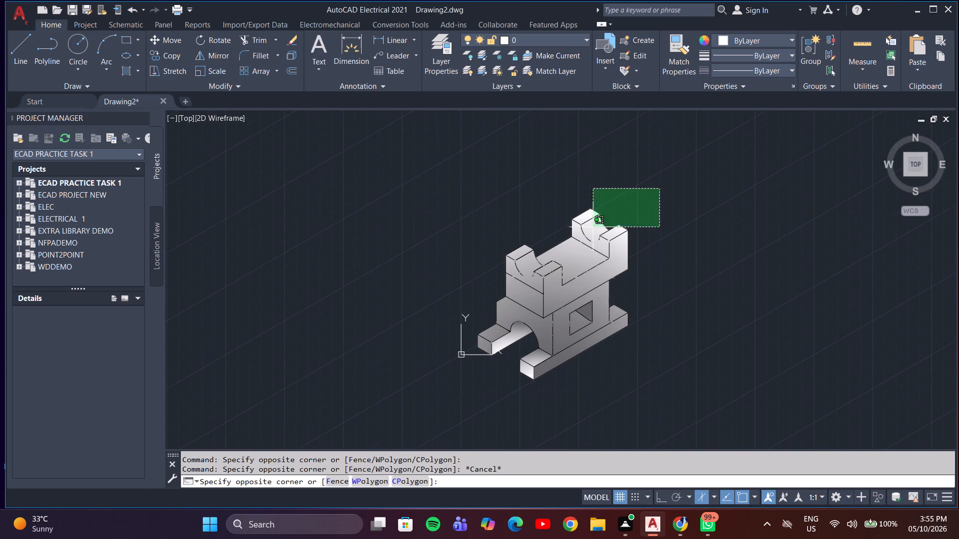
left_click(467, 396)
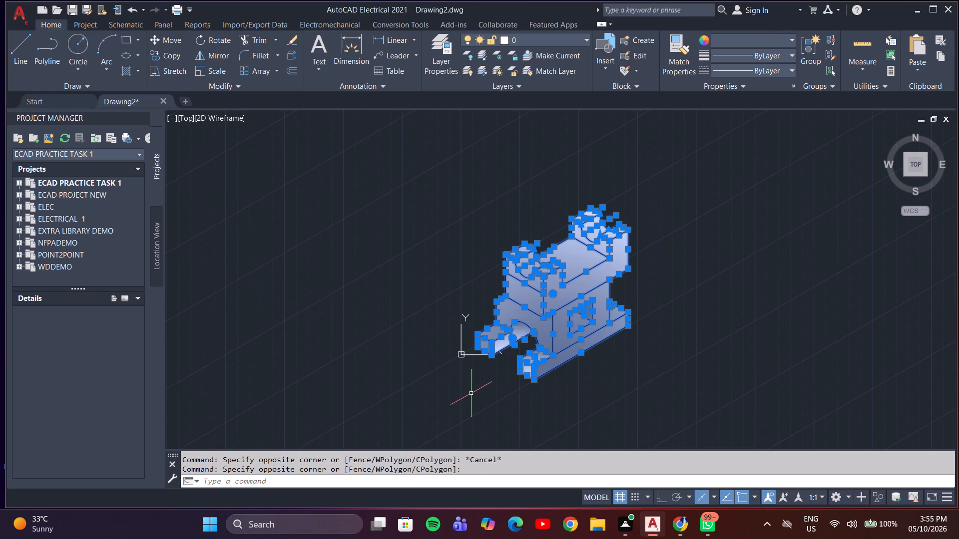
key("m")
key("Return")
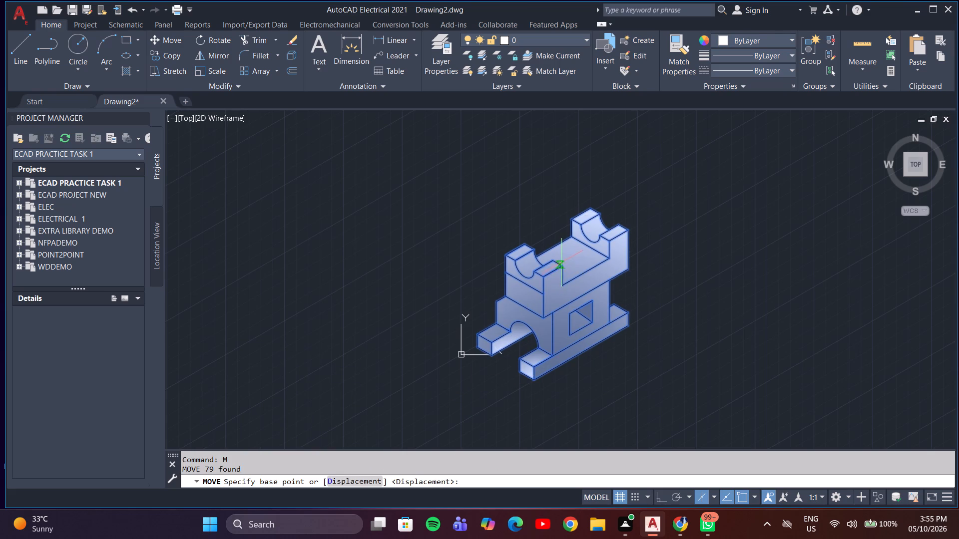
left_click(561, 266)
left_click(692, 224)
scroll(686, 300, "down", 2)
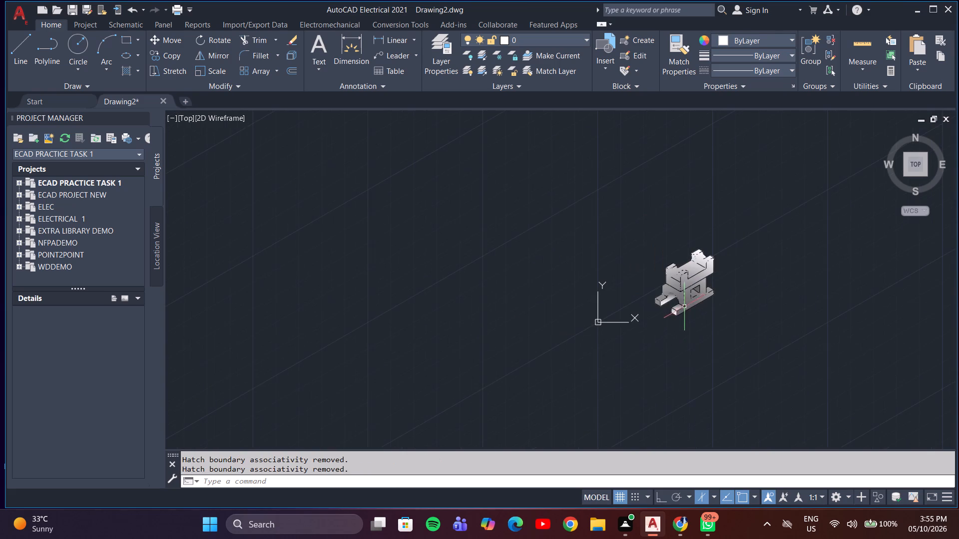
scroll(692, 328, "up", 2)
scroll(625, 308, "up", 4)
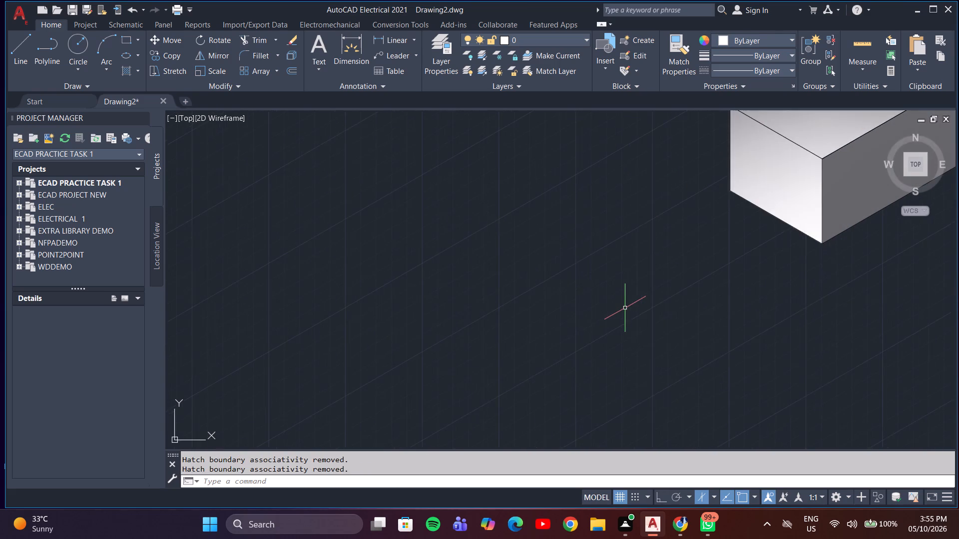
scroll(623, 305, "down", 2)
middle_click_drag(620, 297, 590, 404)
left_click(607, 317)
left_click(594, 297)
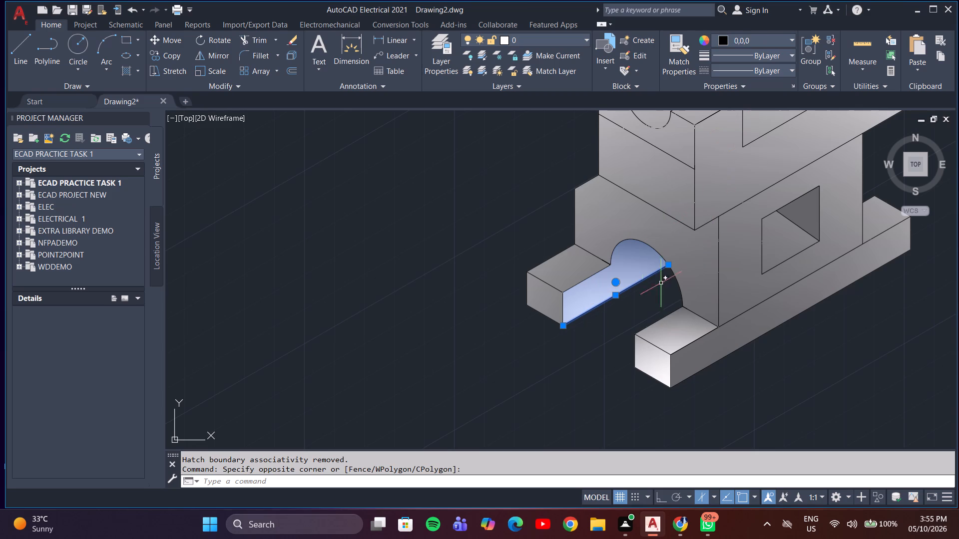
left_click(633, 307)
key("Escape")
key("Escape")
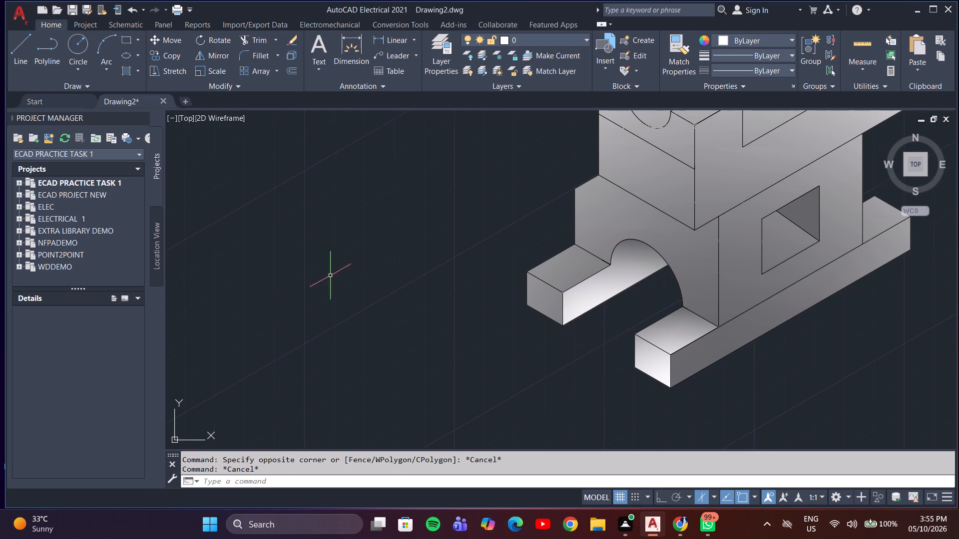
Set the bottom edge line of the base's inner face beneath the front arch to black (0,0,0).
scroll(330, 275, "down", 2)
scroll(433, 282, "up", 6)
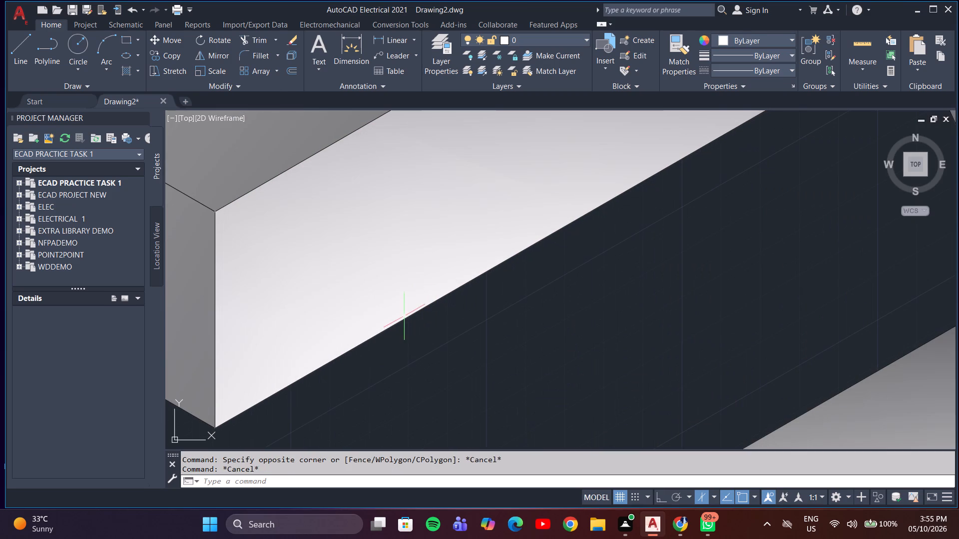
left_click(404, 318)
left_click(766, 42)
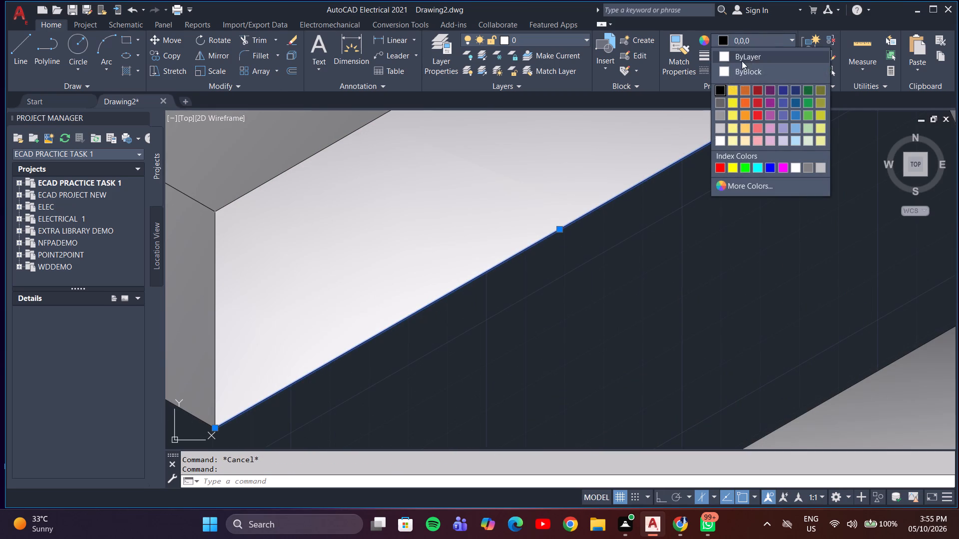
left_click(724, 87)
key("Escape")
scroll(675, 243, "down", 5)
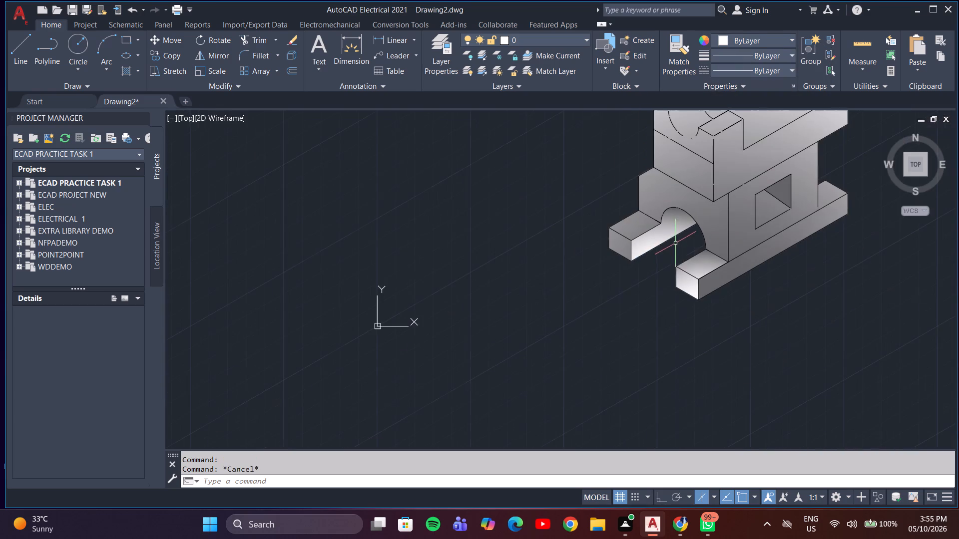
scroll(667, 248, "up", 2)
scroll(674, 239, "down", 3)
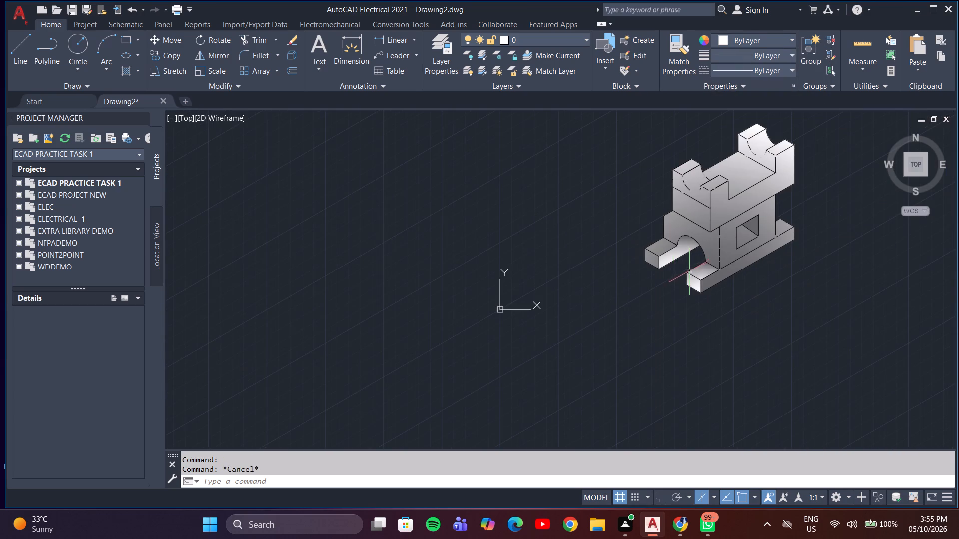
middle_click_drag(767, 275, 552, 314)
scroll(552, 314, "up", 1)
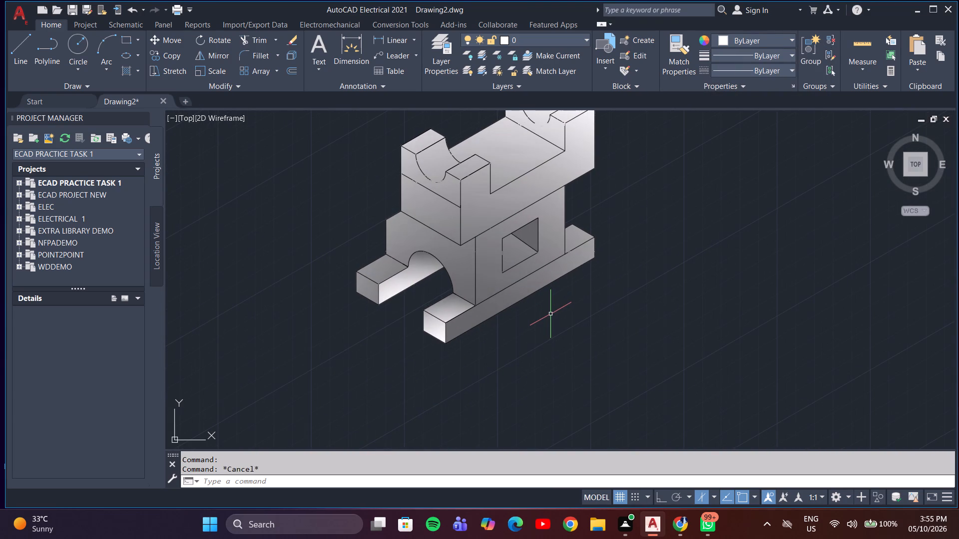
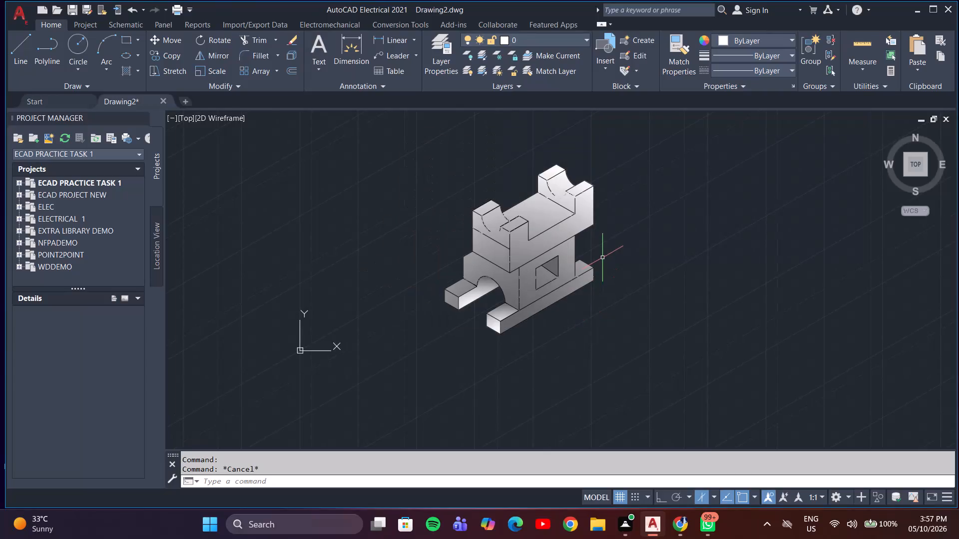
Launch the Discord app from the recent Windows searches.
middle_click_drag(602, 258, 521, 263)
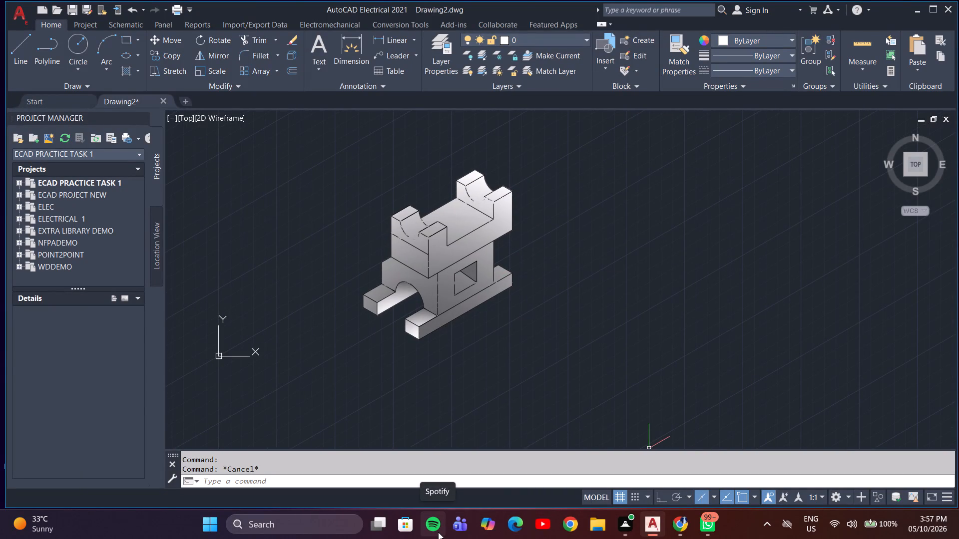
left_click(338, 522)
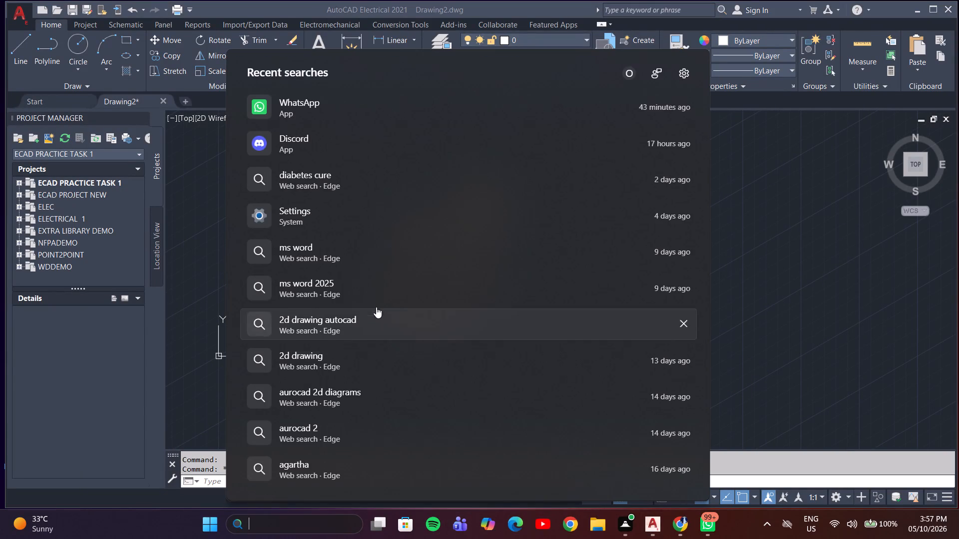
left_click(269, 145)
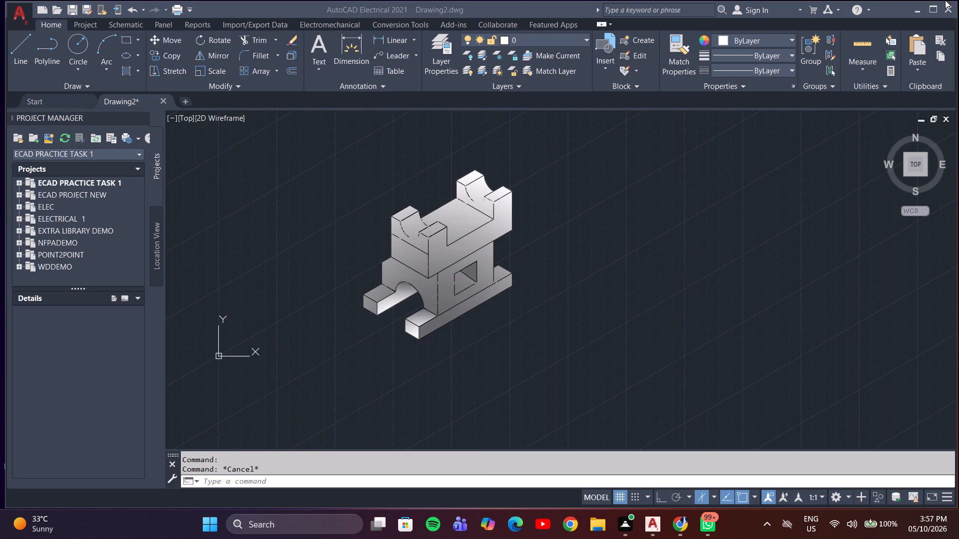
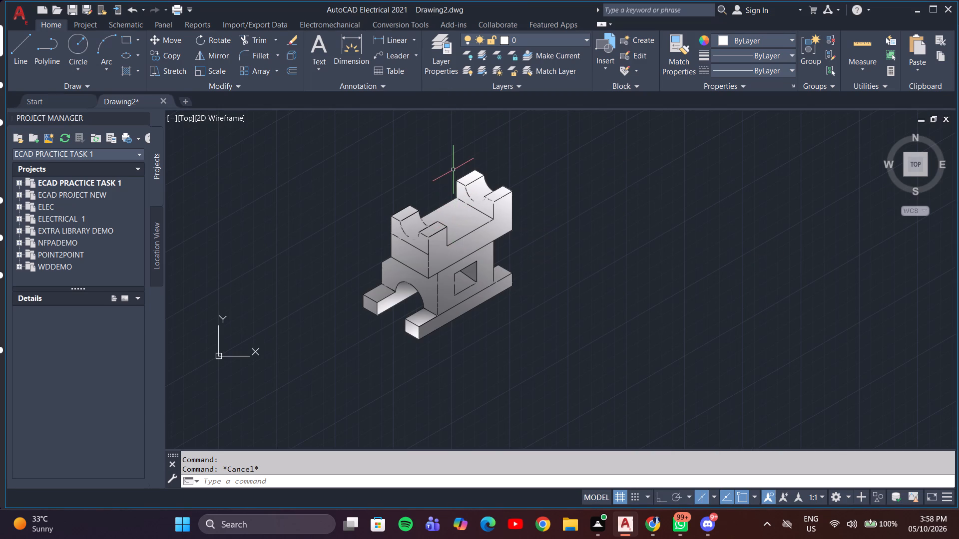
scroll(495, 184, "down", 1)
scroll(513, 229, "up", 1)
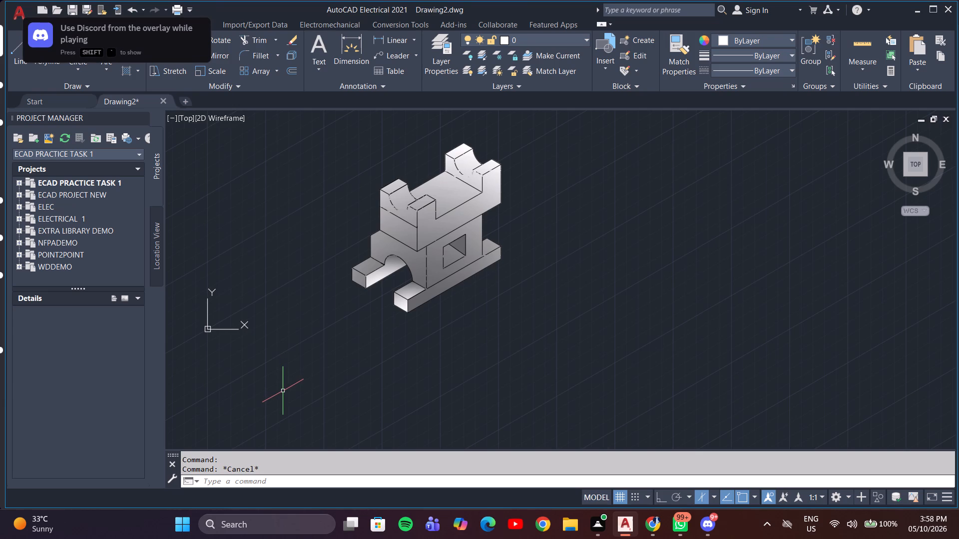
Start saving the drawing in the AUO CAD DWG FILES folder and clear its default file name, keeping the .dwg extension.
key("ctrl+s")
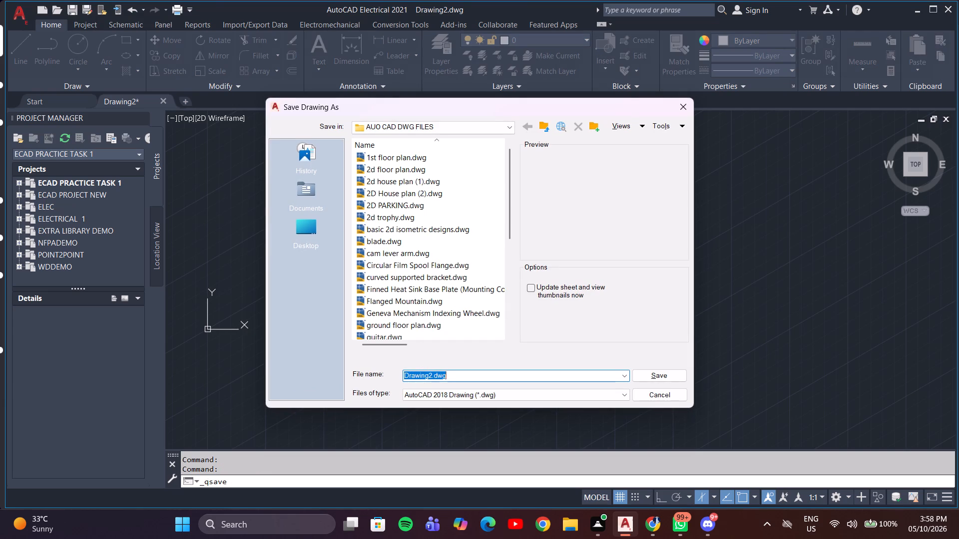
left_click(434, 378)
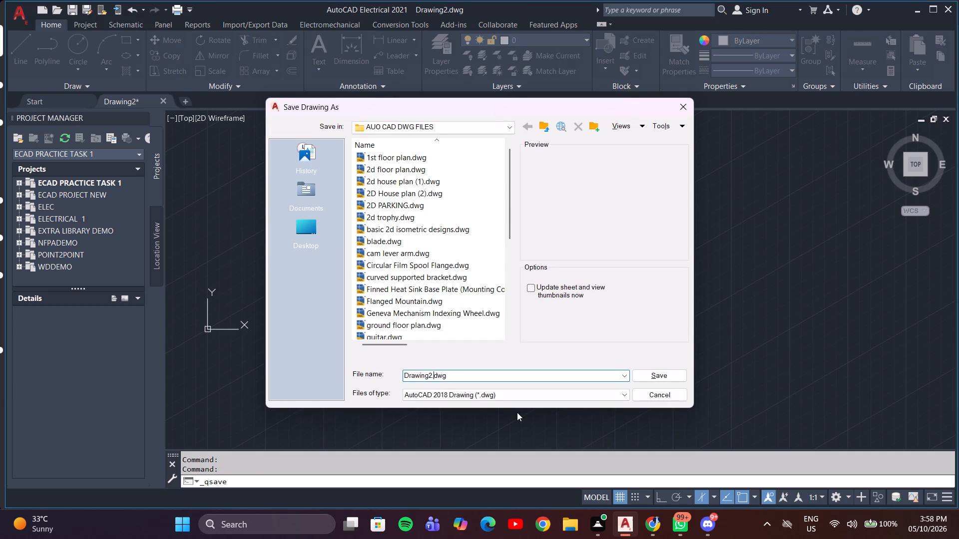
key("Left")
key("ctrl+shift+Left")
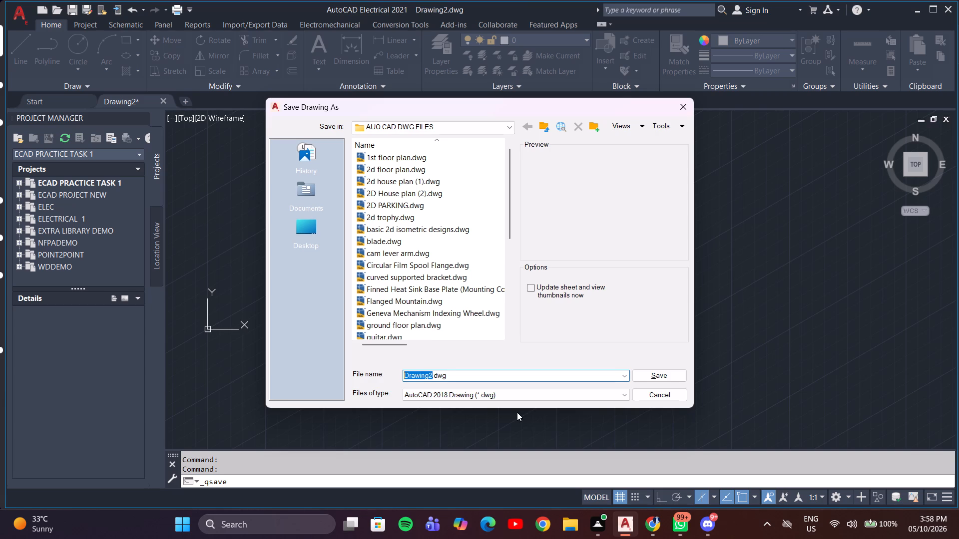
key("BackSpace")
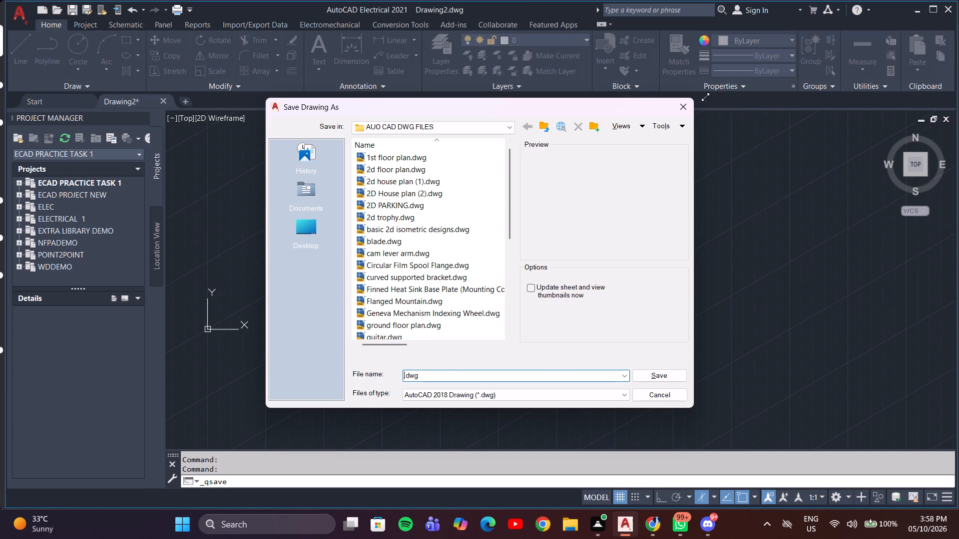
left_click_drag(620, 104, 636, 145)
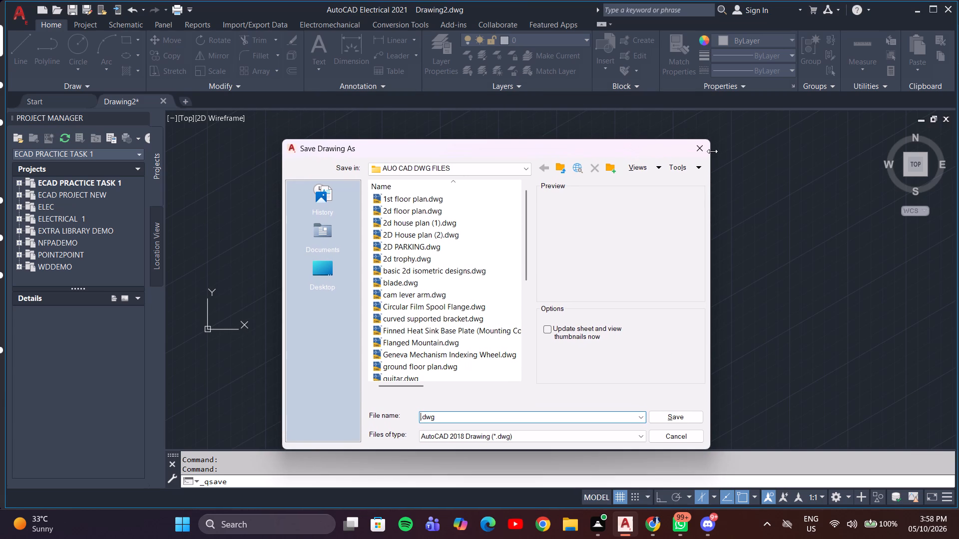